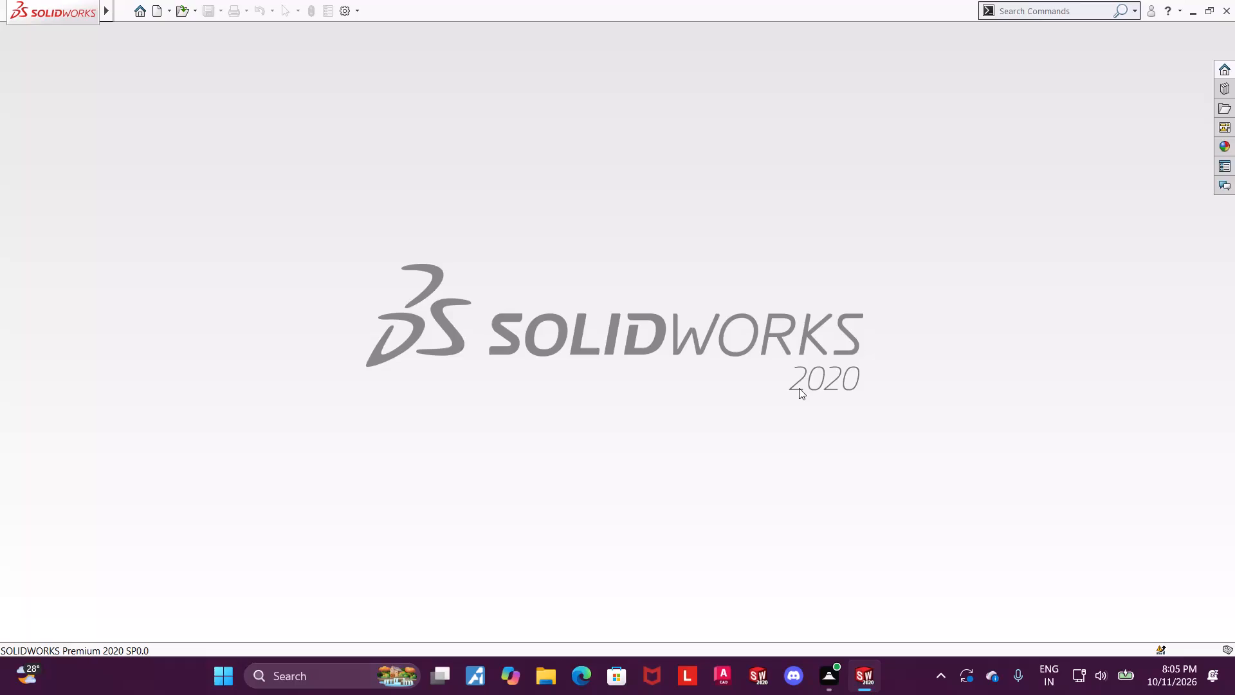
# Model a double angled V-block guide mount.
# Create a new part document.
pyautogui.click(157, 15)
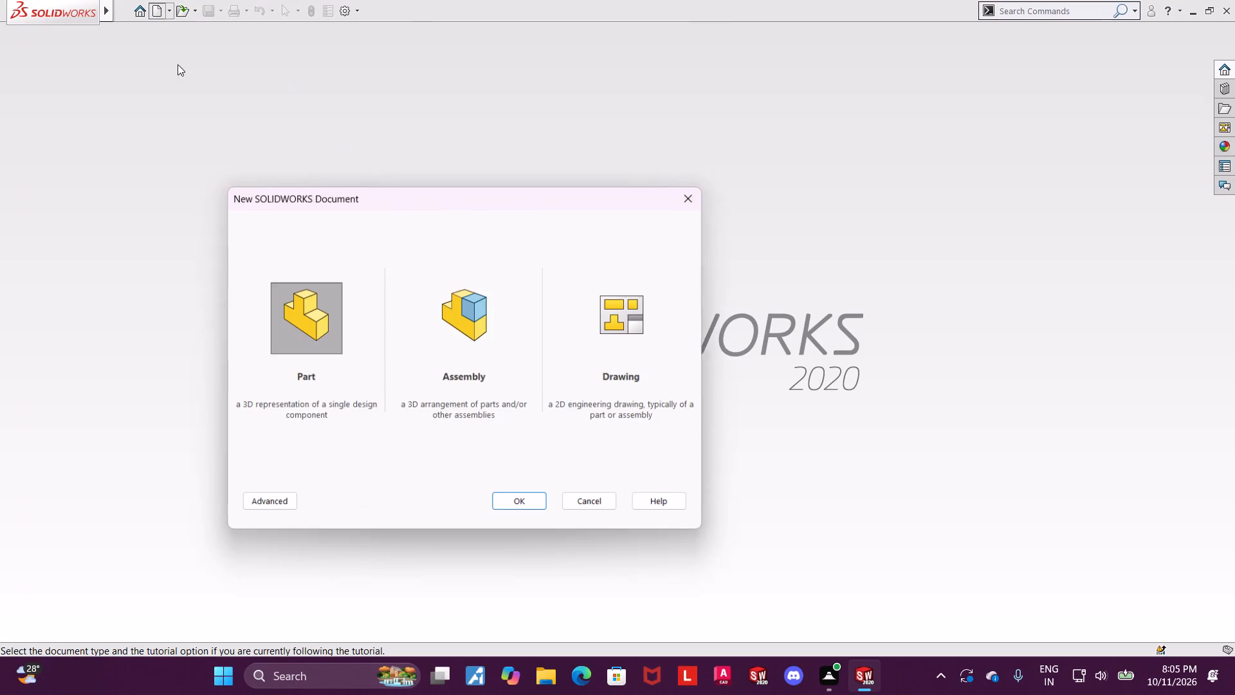
pyautogui.doubleClick(288, 292)
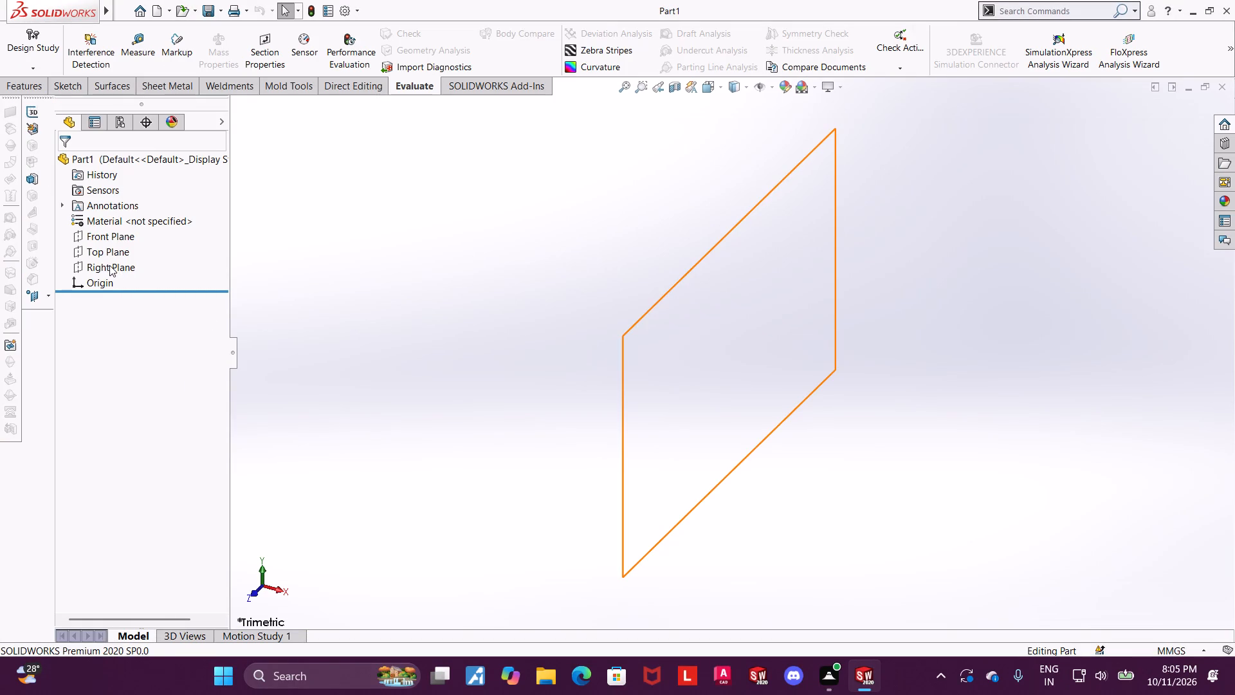
# Sketch a center rectangle about 84 mm tall on the Front Plane, centered on the origin.
pyautogui.click(108, 240)
pyautogui.click(121, 225)
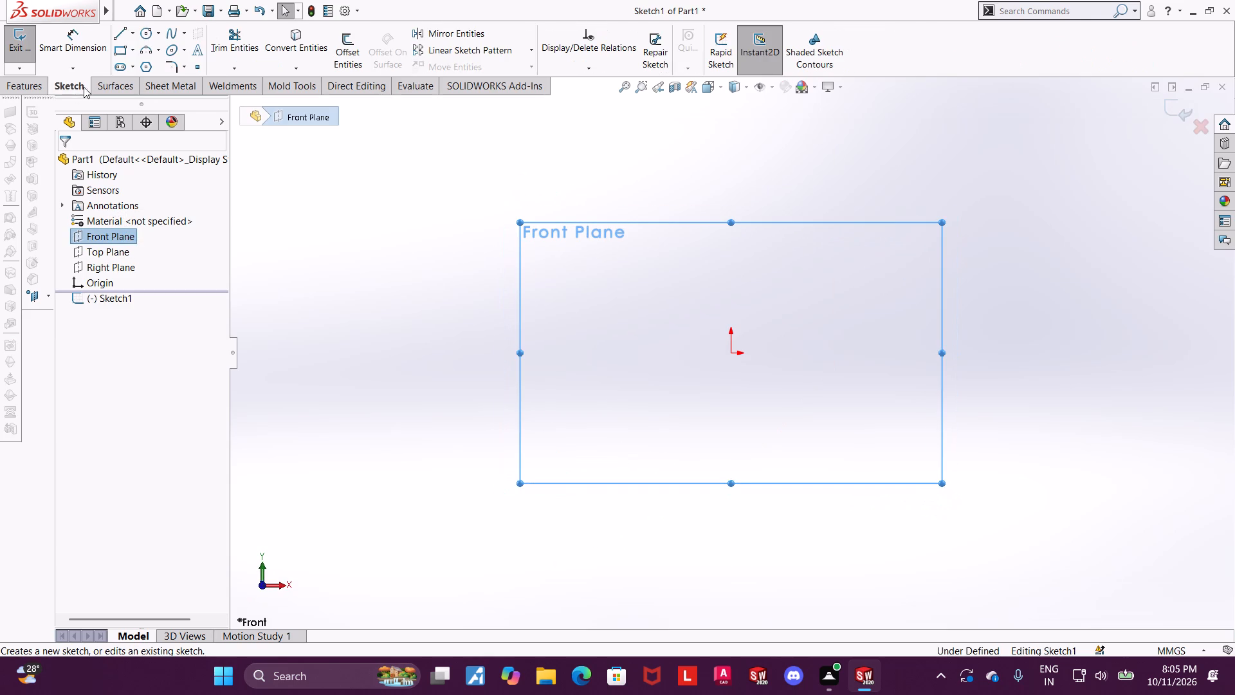
pyautogui.click(134, 51)
pyautogui.click(131, 85)
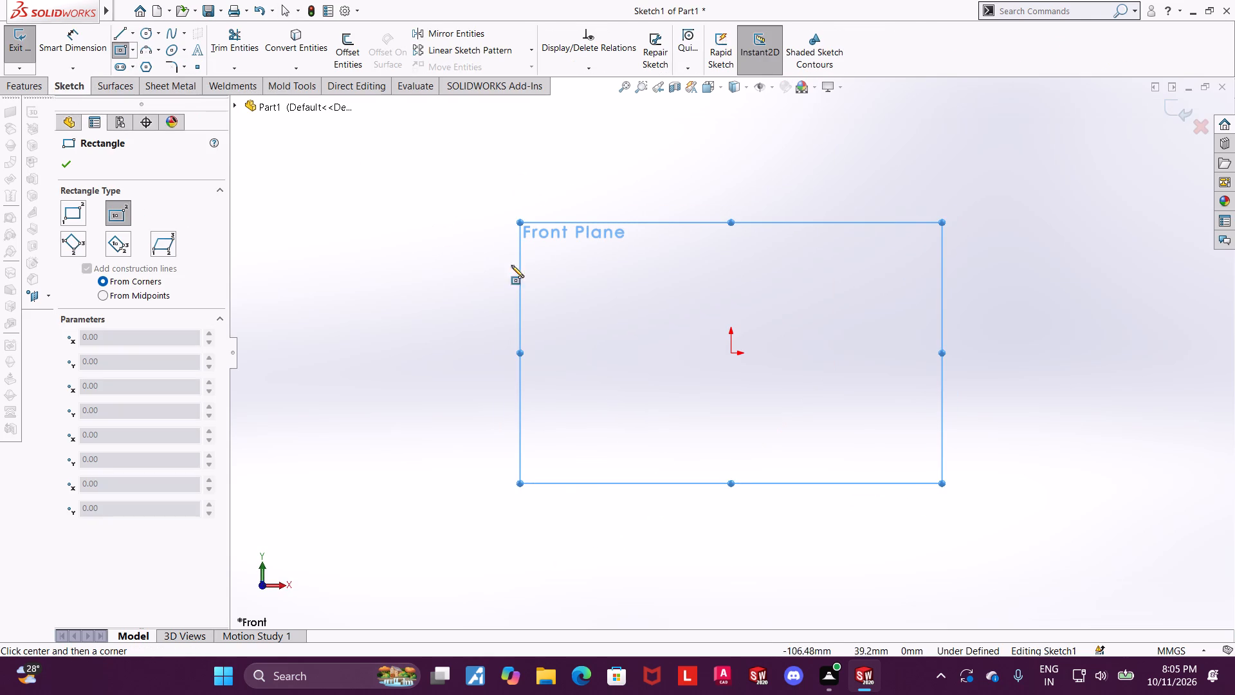
pyautogui.click(735, 352)
pyautogui.doubleClick(881, 253)
pyautogui.press('Escape')
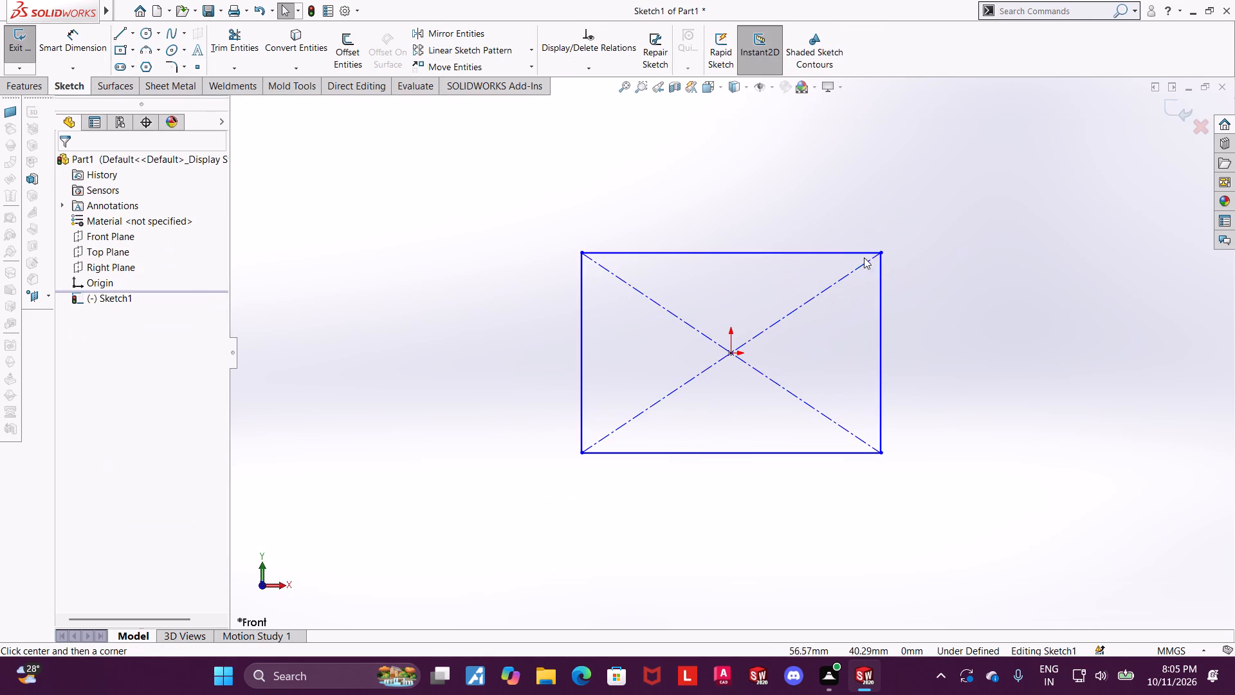
# Dimension the rectangle's vertical side and set its height to 24 mm.
pyautogui.click(86, 49)
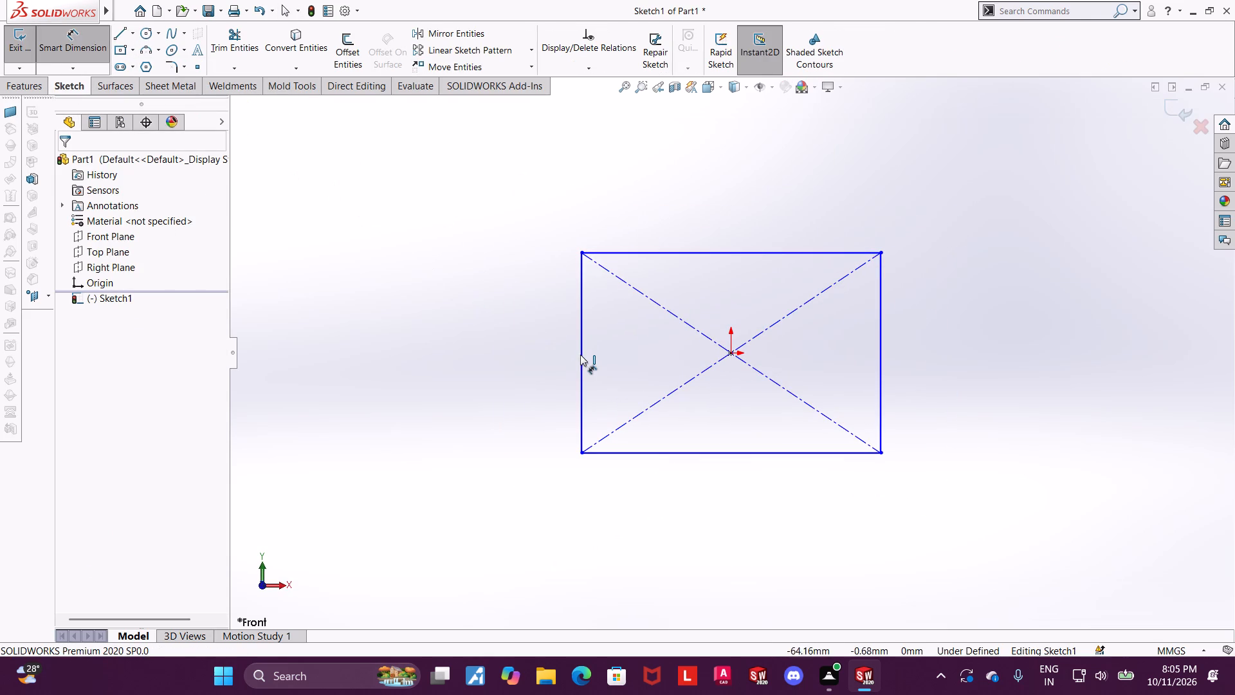
pyautogui.click(583, 355)
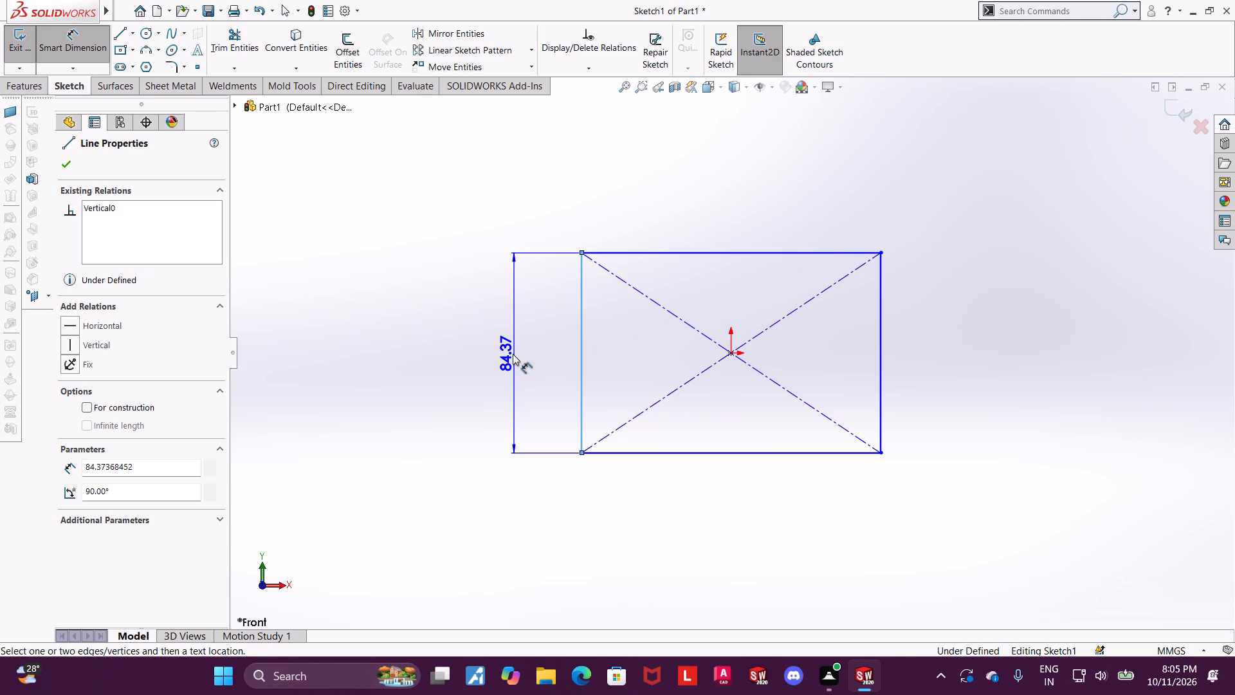
pyautogui.doubleClick(513, 354)
pyautogui.write('24')
pyautogui.press('Return')
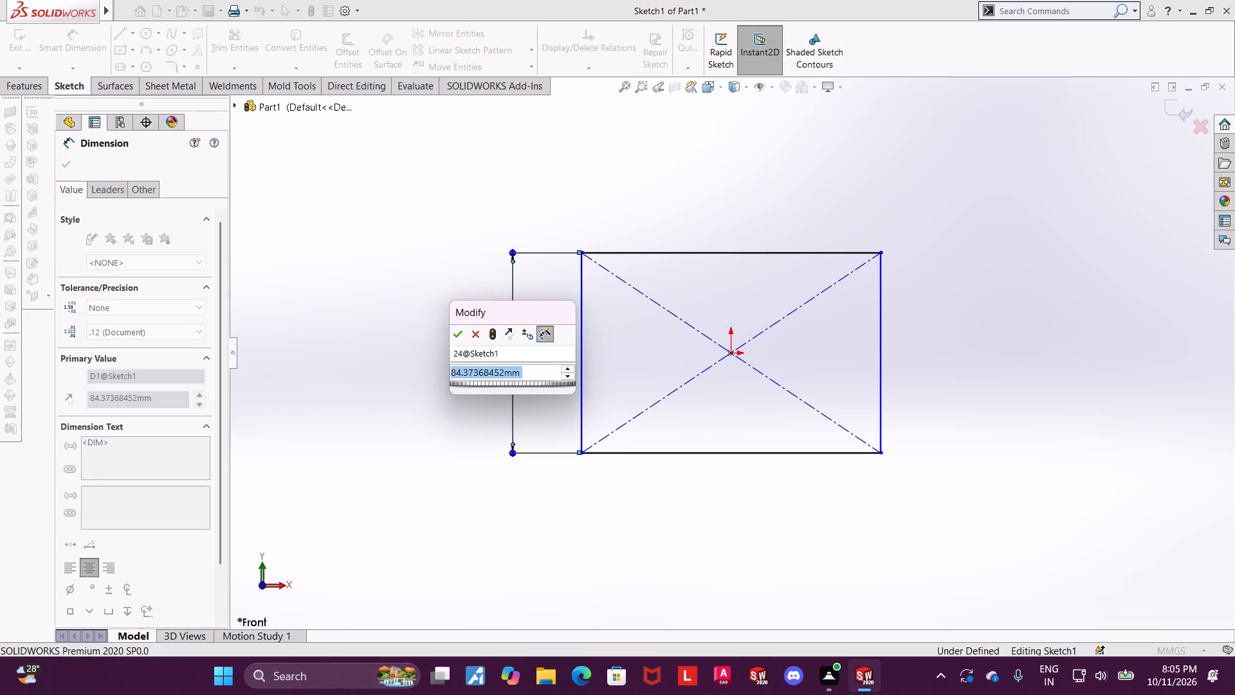
pyautogui.write('24')
pyautogui.press('Return')
pyautogui.press('Escape')
pyautogui.press('Escape')
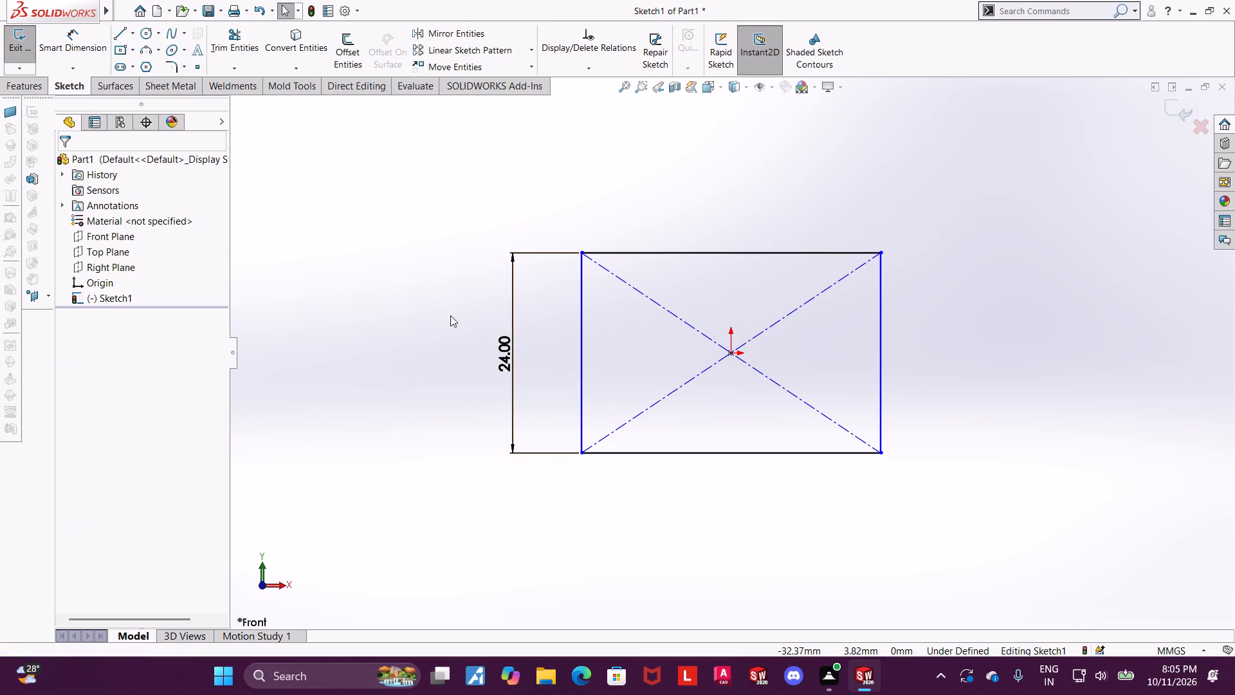
# Dimension the rectangle's bottom edge and set its width to 124 mm.
pyautogui.click(76, 46)
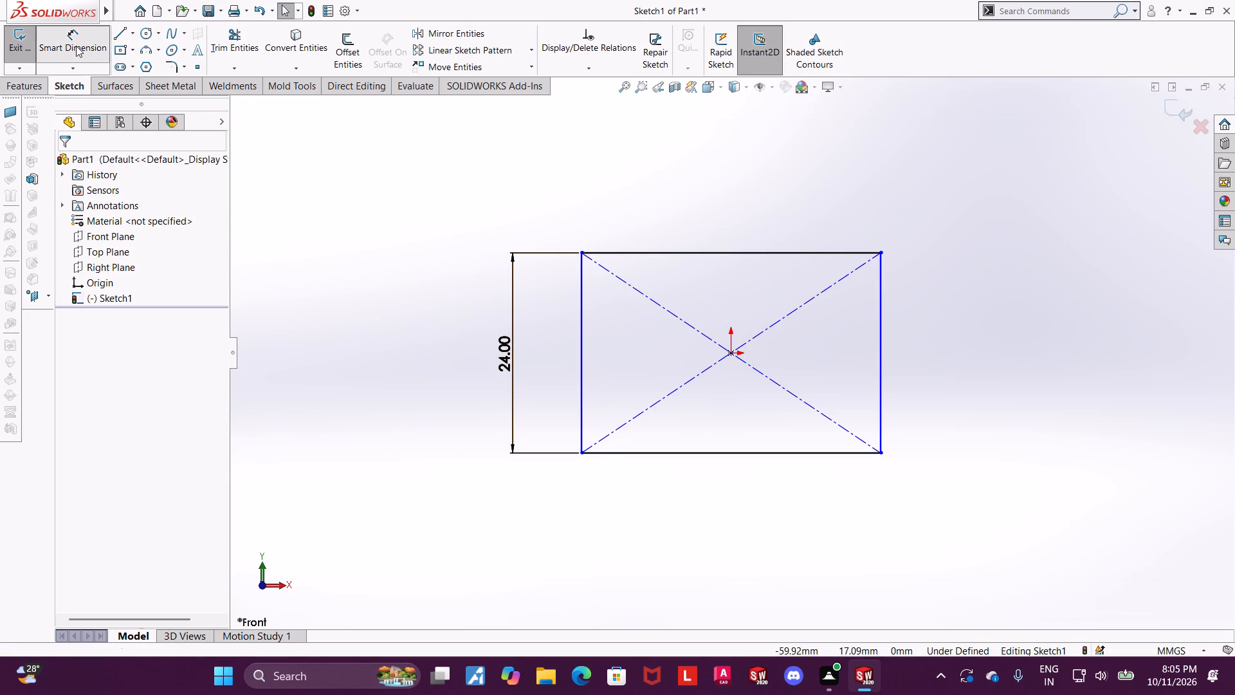
pyautogui.click(630, 450)
pyautogui.click(628, 484)
pyautogui.write('124')
pyautogui.press('Return')
pyautogui.press('Escape')
# Exit the rectangle sketch, keeping its dimensions.
pyautogui.scroll(4, 722, 433)
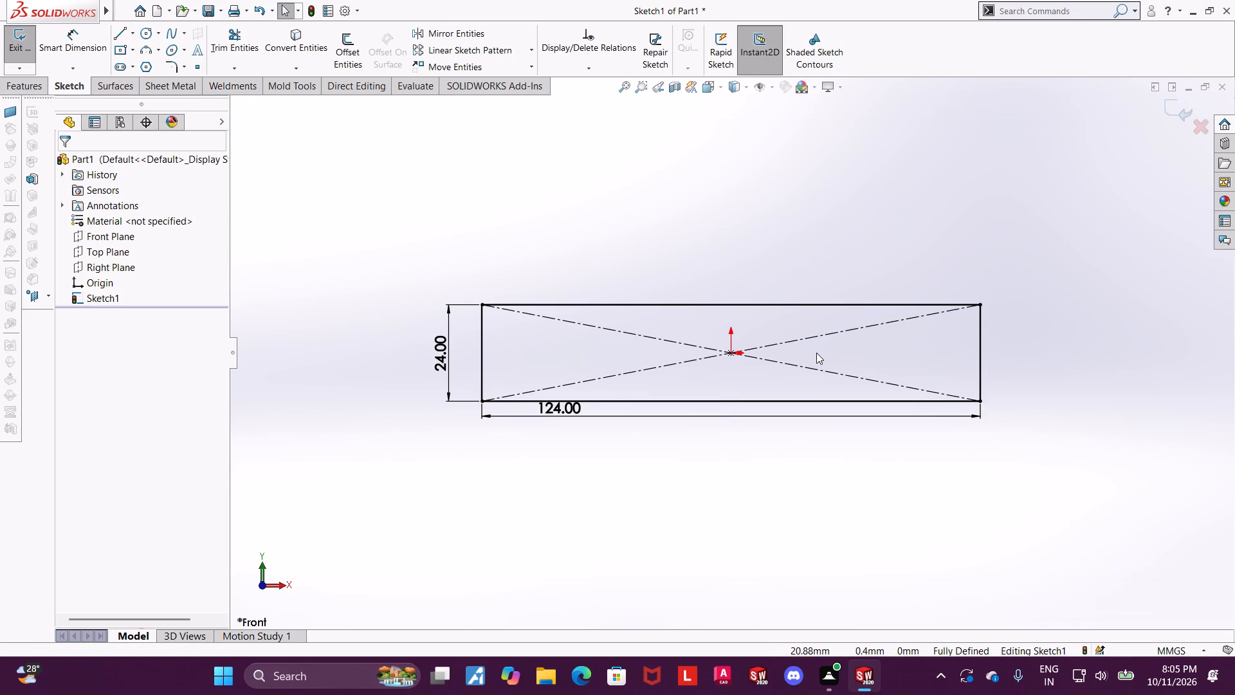
pyautogui.scroll(1, 816, 353)
pyautogui.scroll(-1, 816, 353)
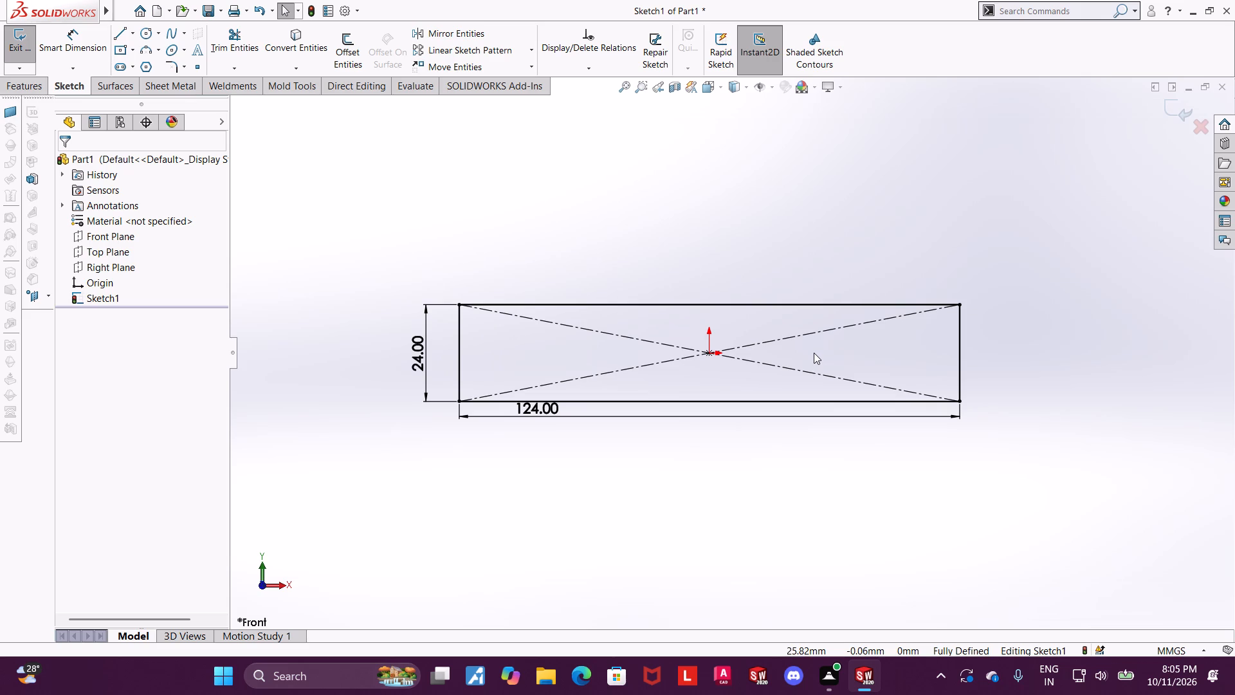
pyautogui.scroll(-1, 814, 353)
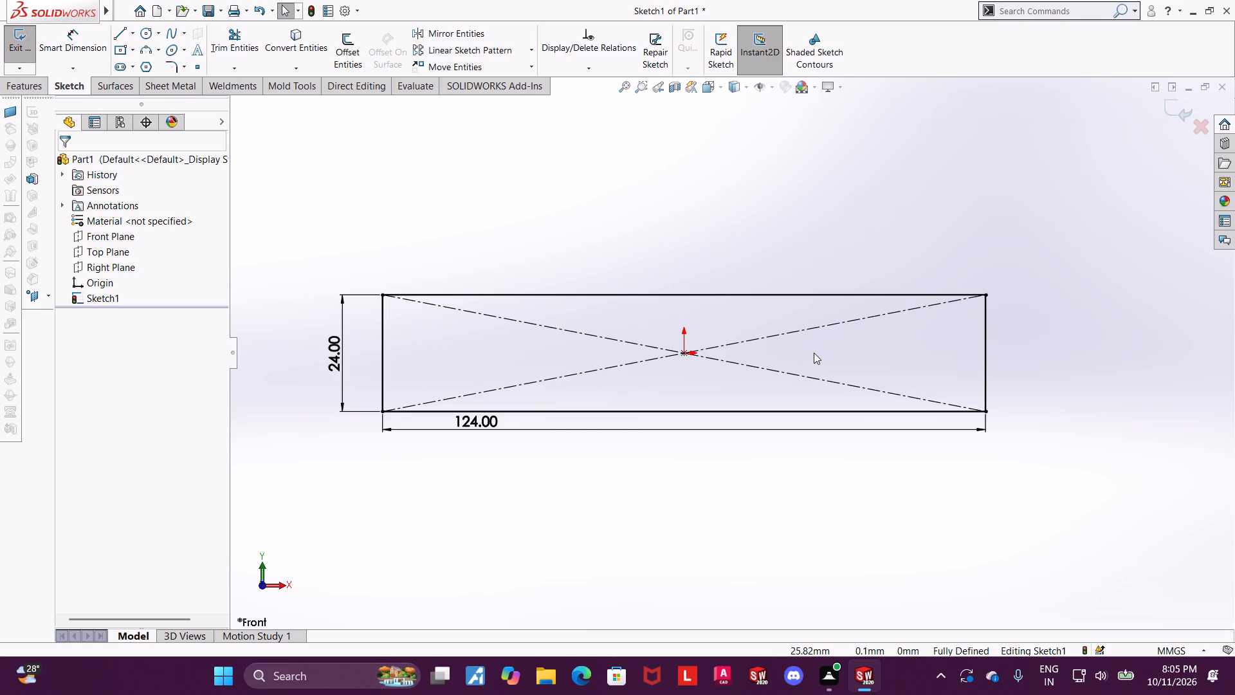
pyautogui.scroll(-1, 814, 353)
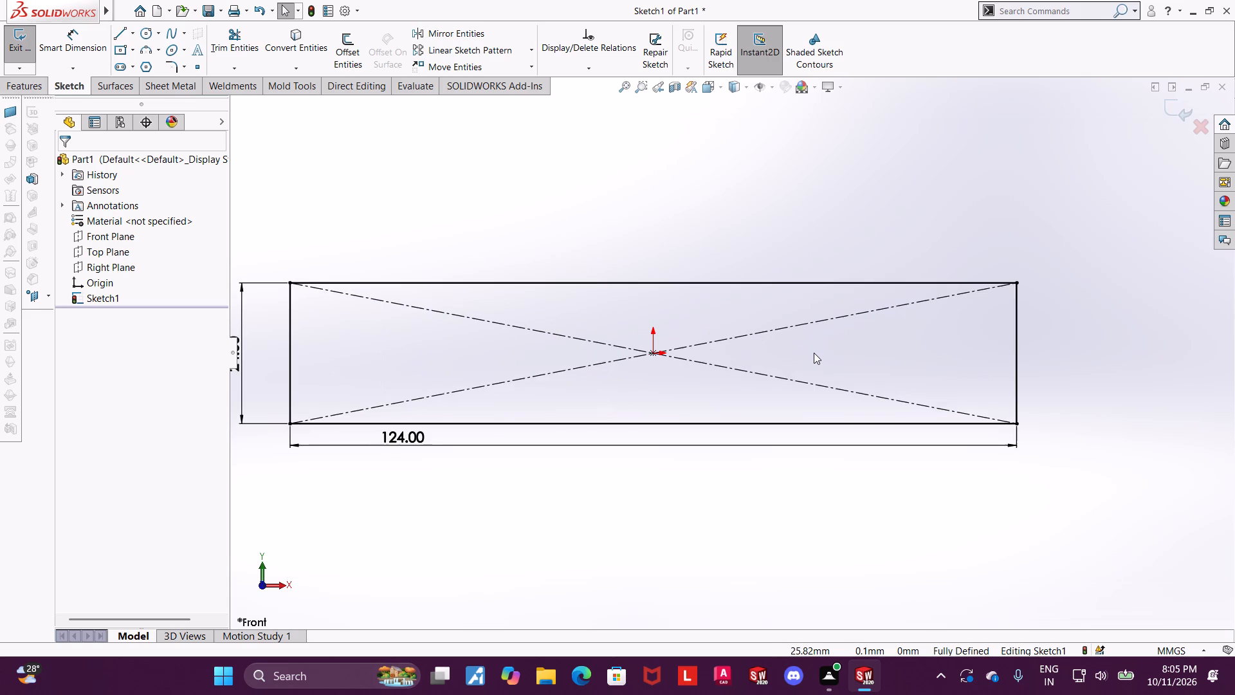
pyautogui.scroll(1, 814, 353)
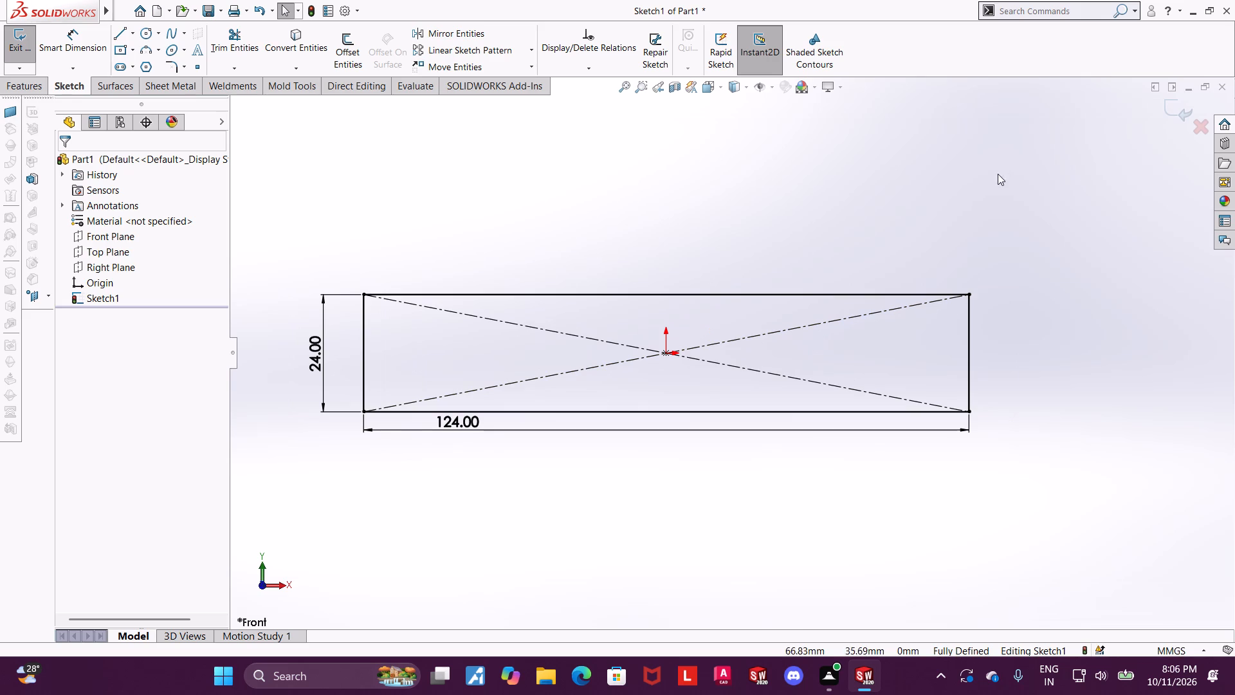
pyautogui.doubleClick(1167, 106)
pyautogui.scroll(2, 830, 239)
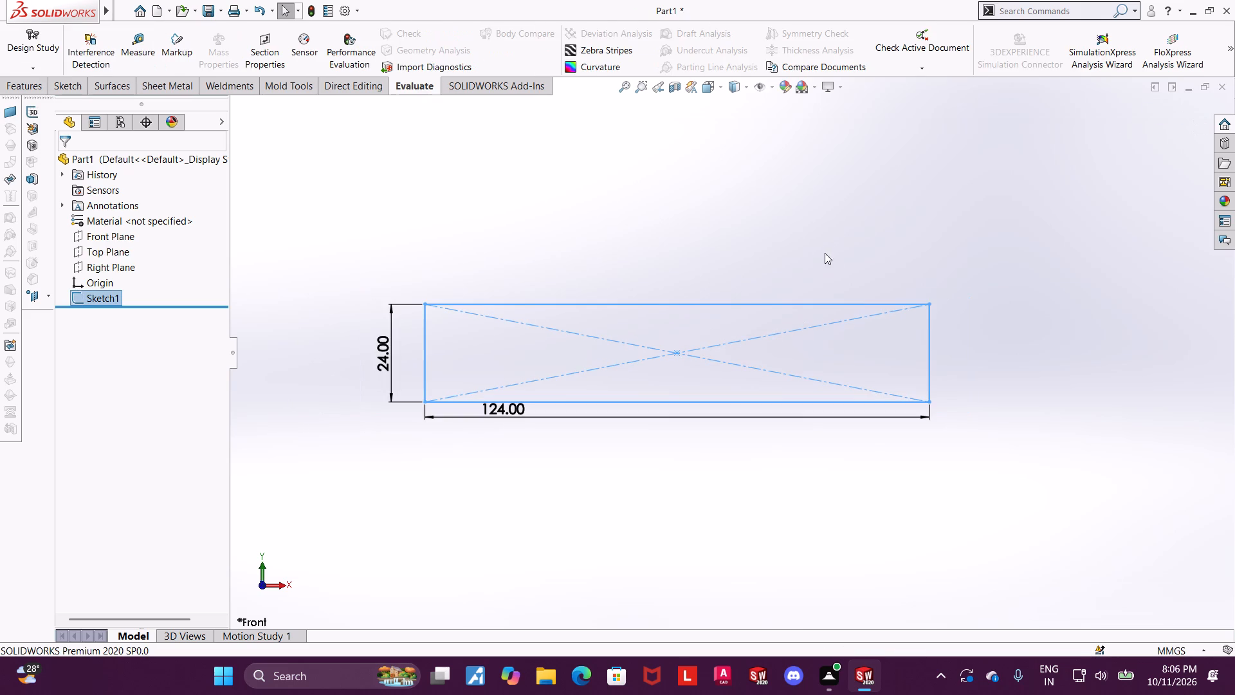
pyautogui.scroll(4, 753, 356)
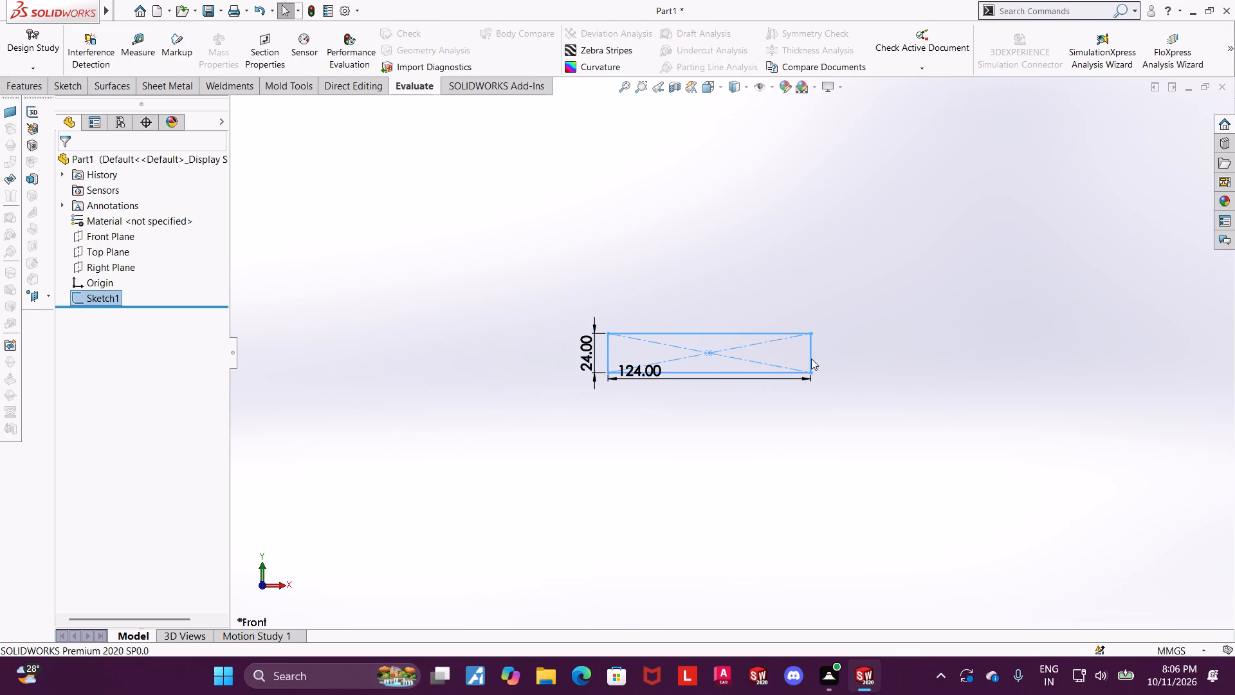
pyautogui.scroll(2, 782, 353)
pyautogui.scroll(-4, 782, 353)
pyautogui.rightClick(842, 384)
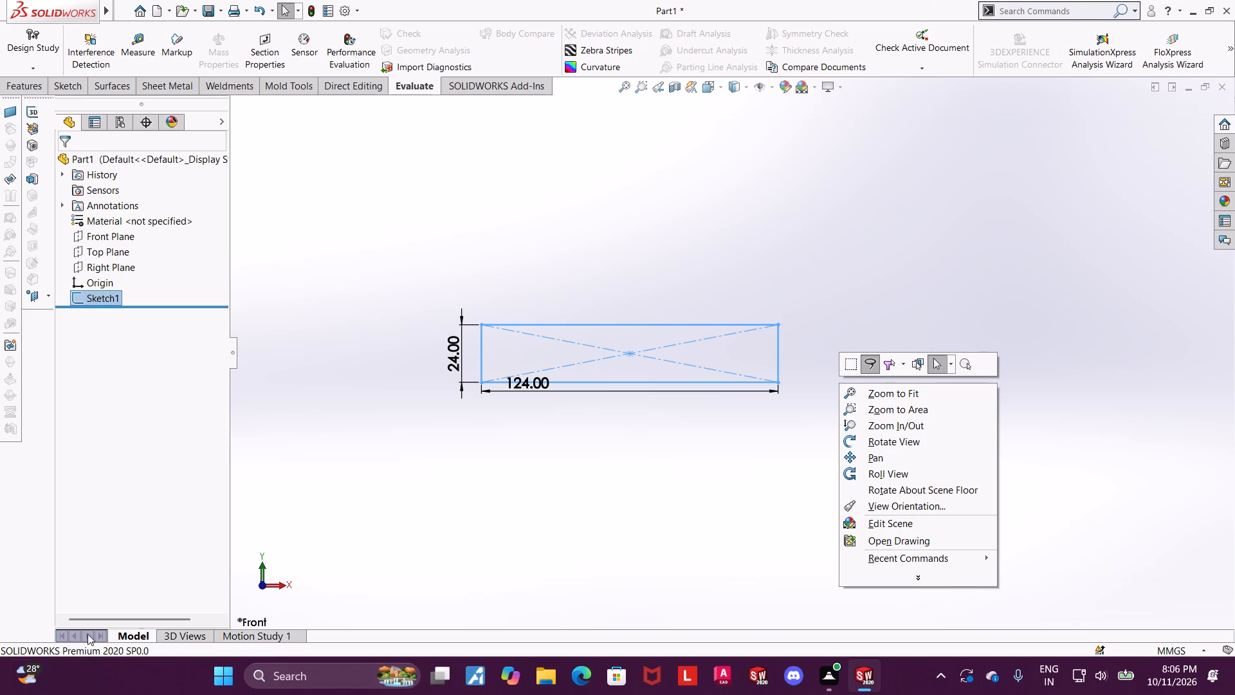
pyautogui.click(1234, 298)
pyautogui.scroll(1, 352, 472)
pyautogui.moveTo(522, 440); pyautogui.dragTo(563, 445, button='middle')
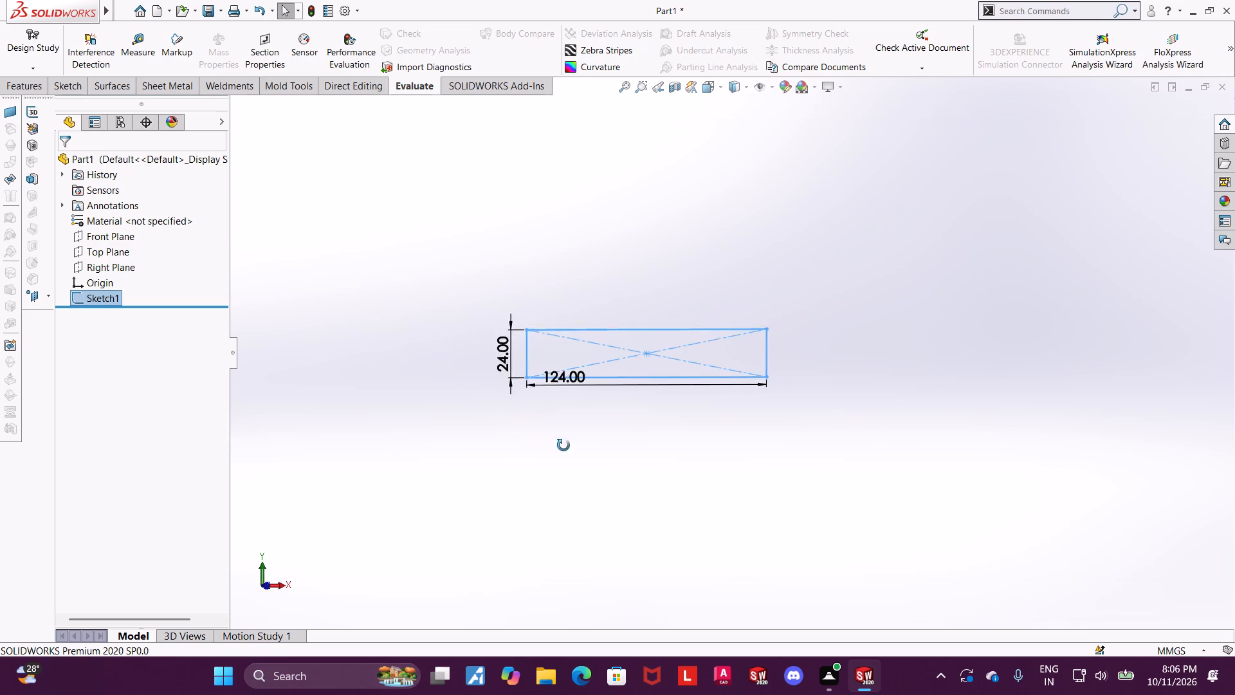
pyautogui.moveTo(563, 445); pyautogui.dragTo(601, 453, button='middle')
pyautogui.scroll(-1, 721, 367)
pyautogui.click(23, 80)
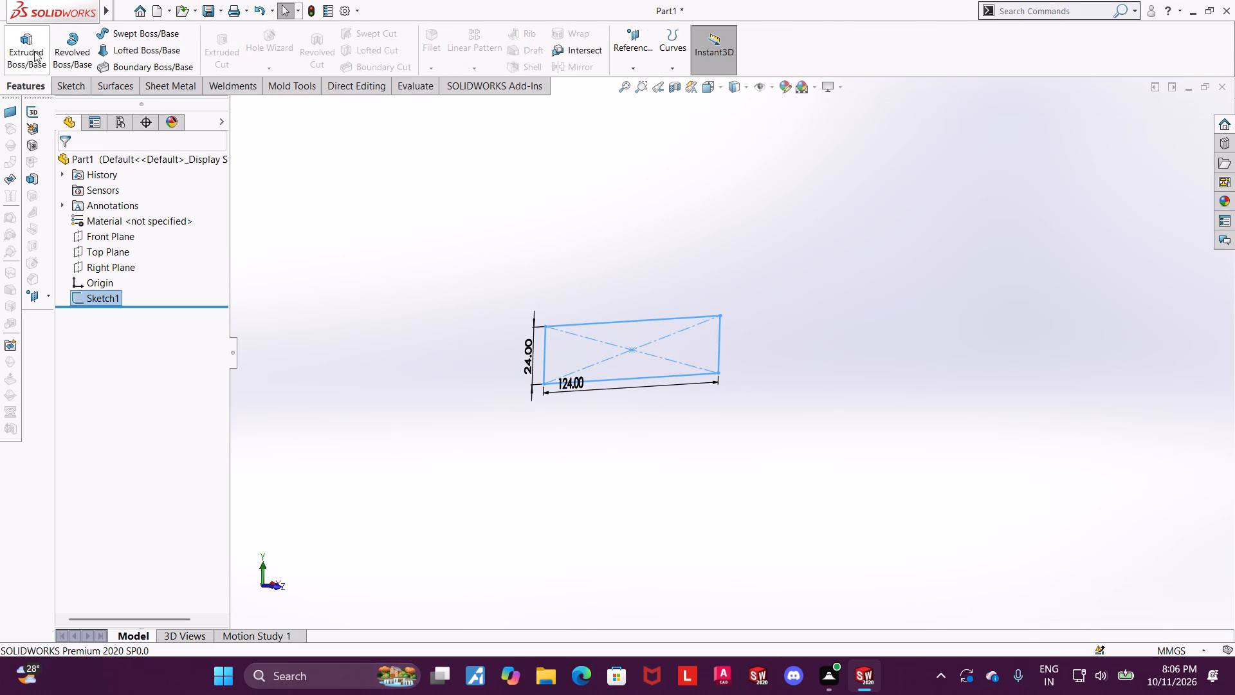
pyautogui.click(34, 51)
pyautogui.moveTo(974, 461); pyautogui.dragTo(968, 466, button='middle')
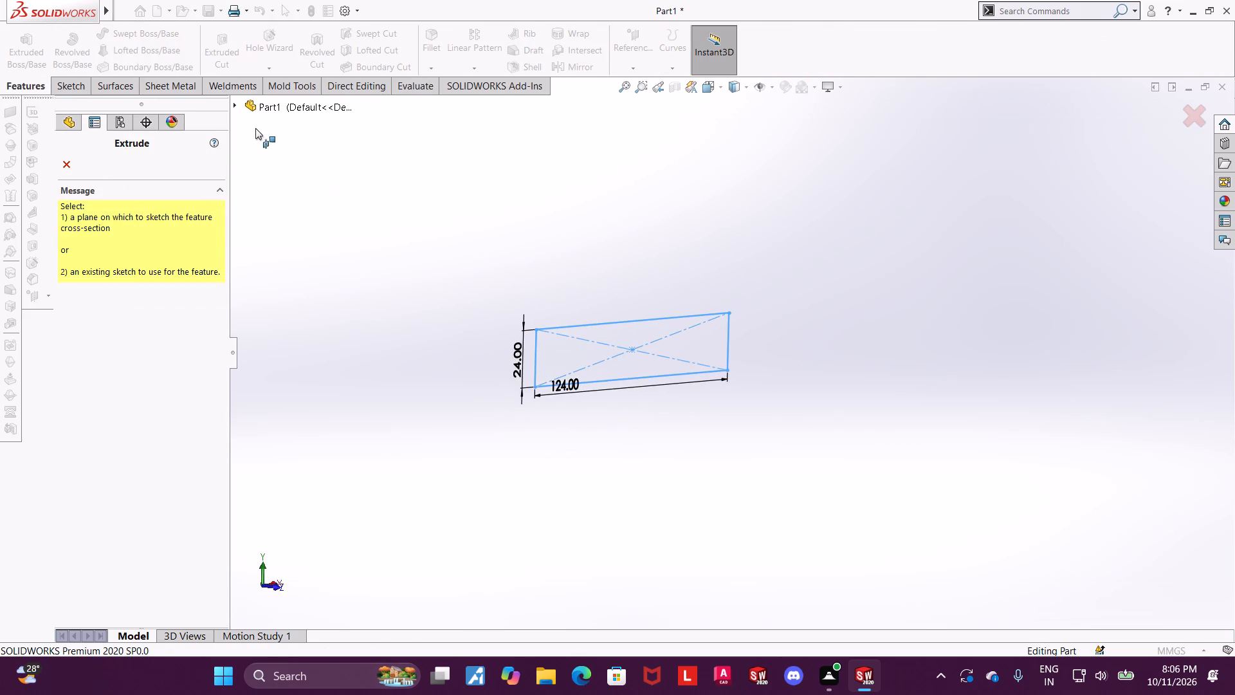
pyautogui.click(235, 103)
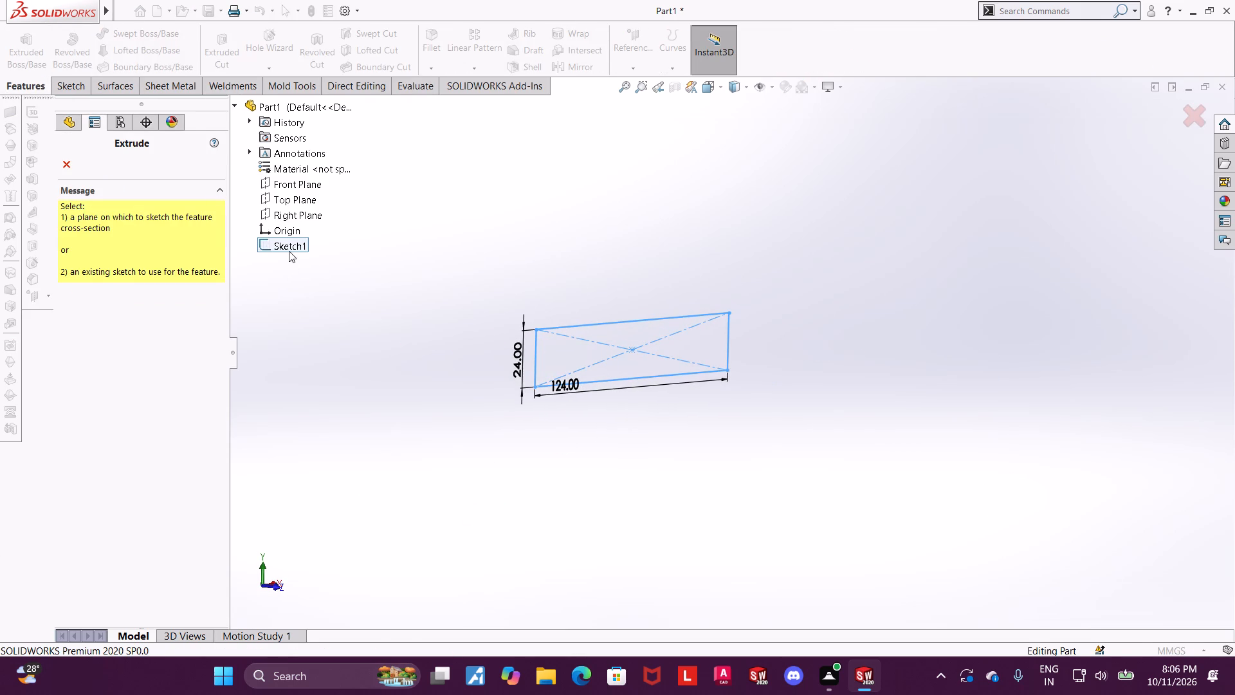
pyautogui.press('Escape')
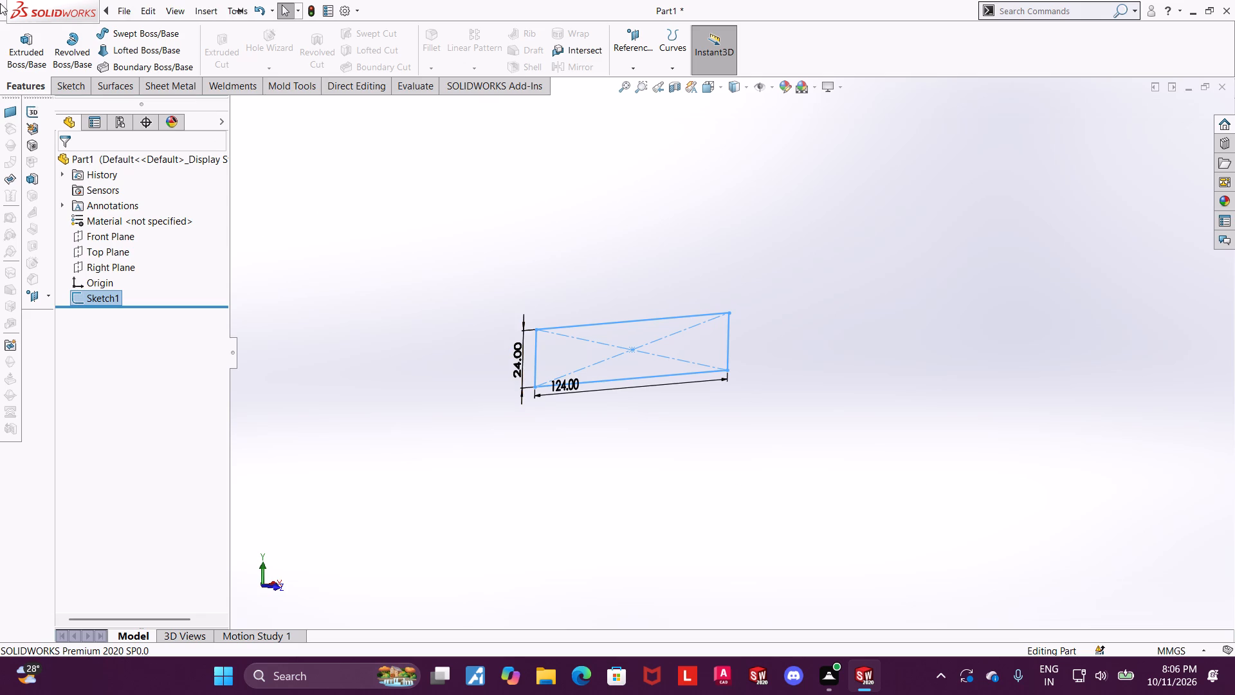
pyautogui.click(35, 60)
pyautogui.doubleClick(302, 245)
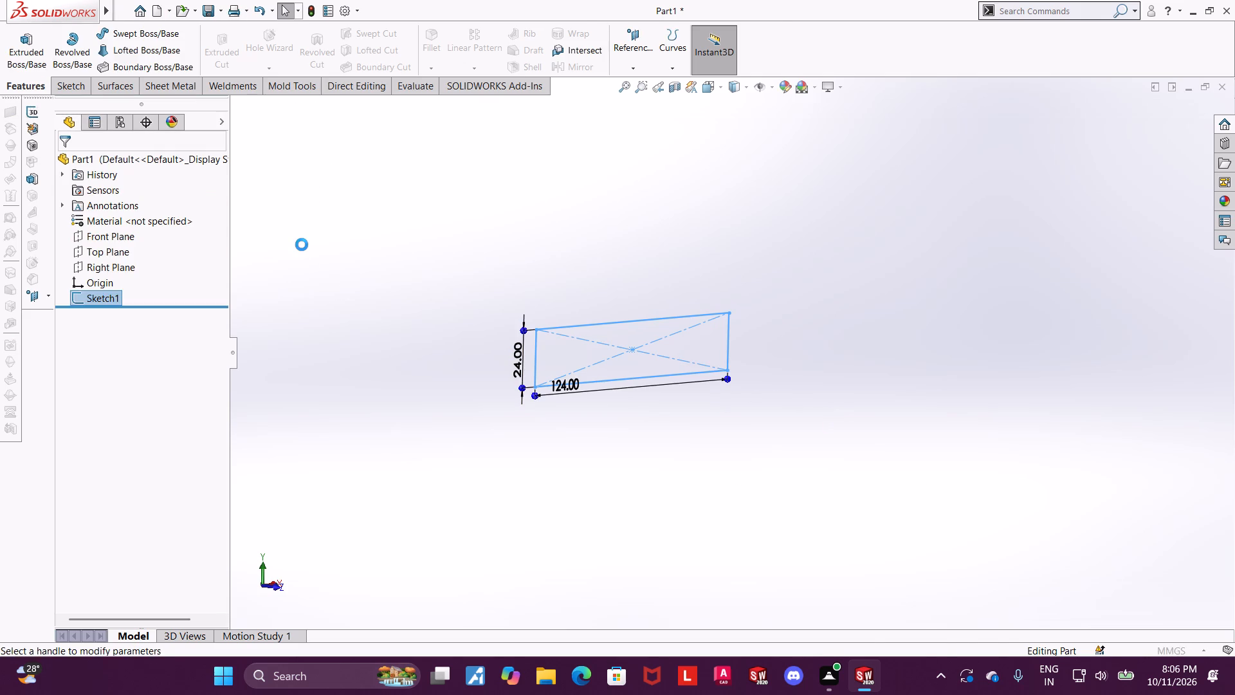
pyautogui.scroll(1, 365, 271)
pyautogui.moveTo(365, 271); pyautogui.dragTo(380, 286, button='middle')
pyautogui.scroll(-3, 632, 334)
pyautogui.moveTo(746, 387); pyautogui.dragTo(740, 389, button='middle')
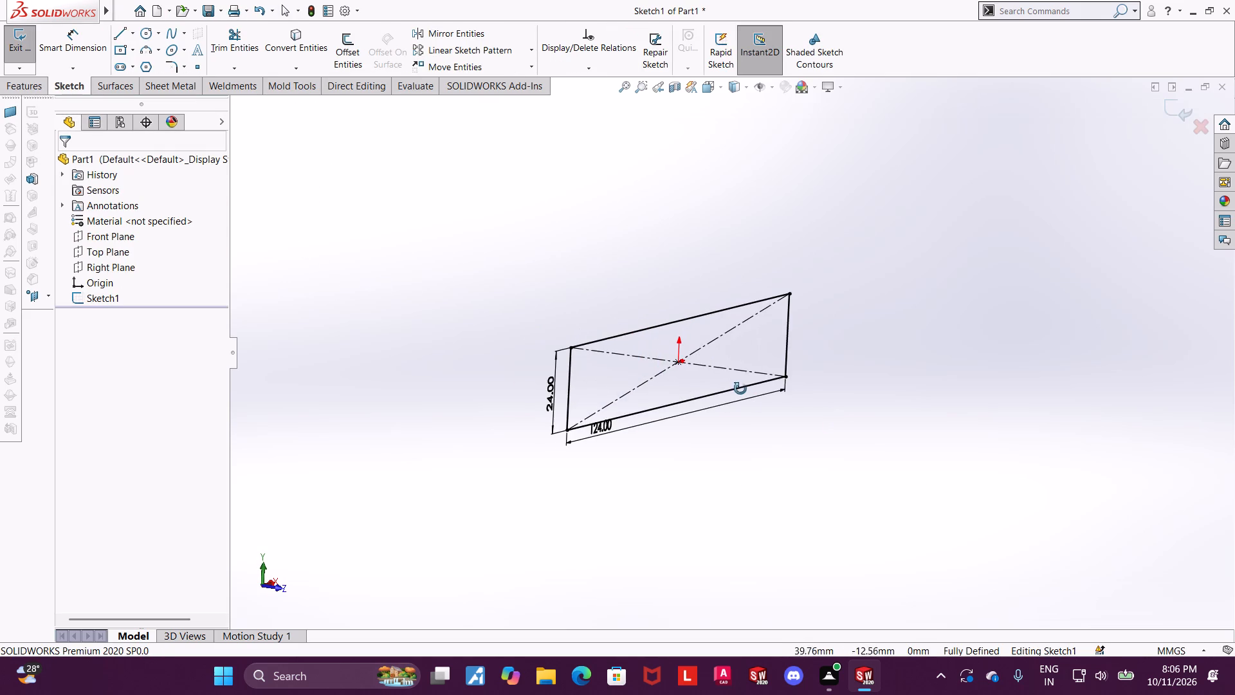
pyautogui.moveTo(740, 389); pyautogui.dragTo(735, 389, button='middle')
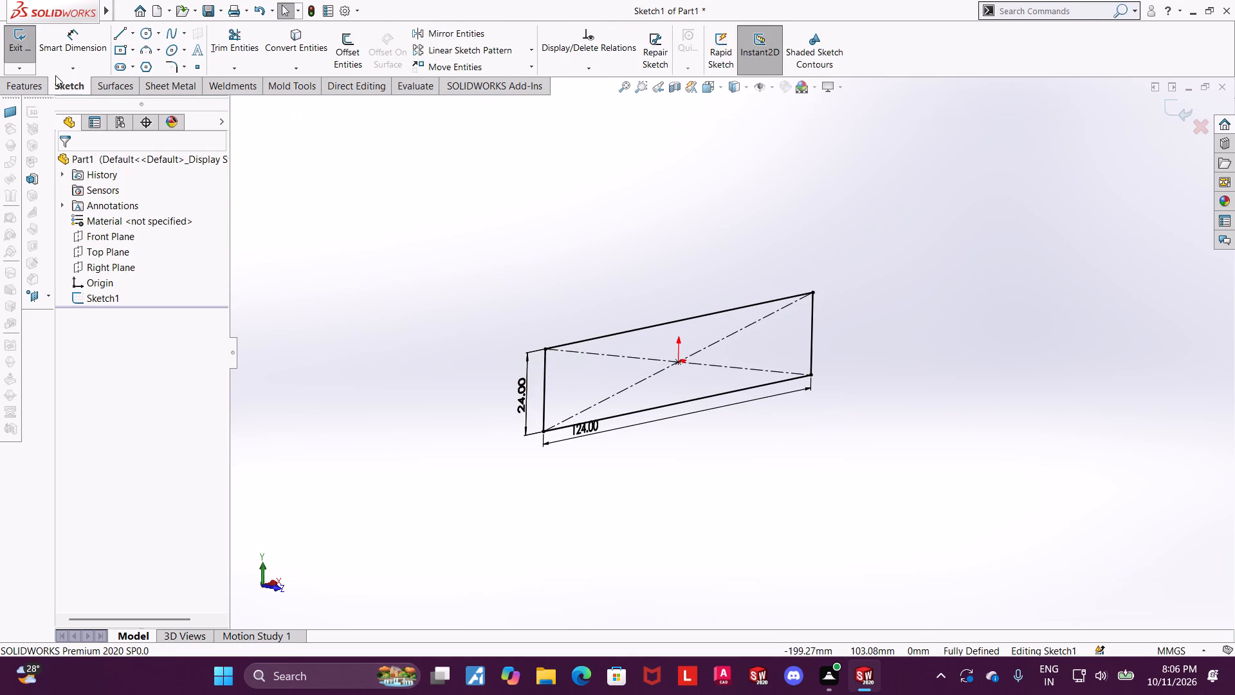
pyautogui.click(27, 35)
# Extrude the rectangle sketch as a solid boss with a blind depth of 100 mm.
pyautogui.click(39, 41)
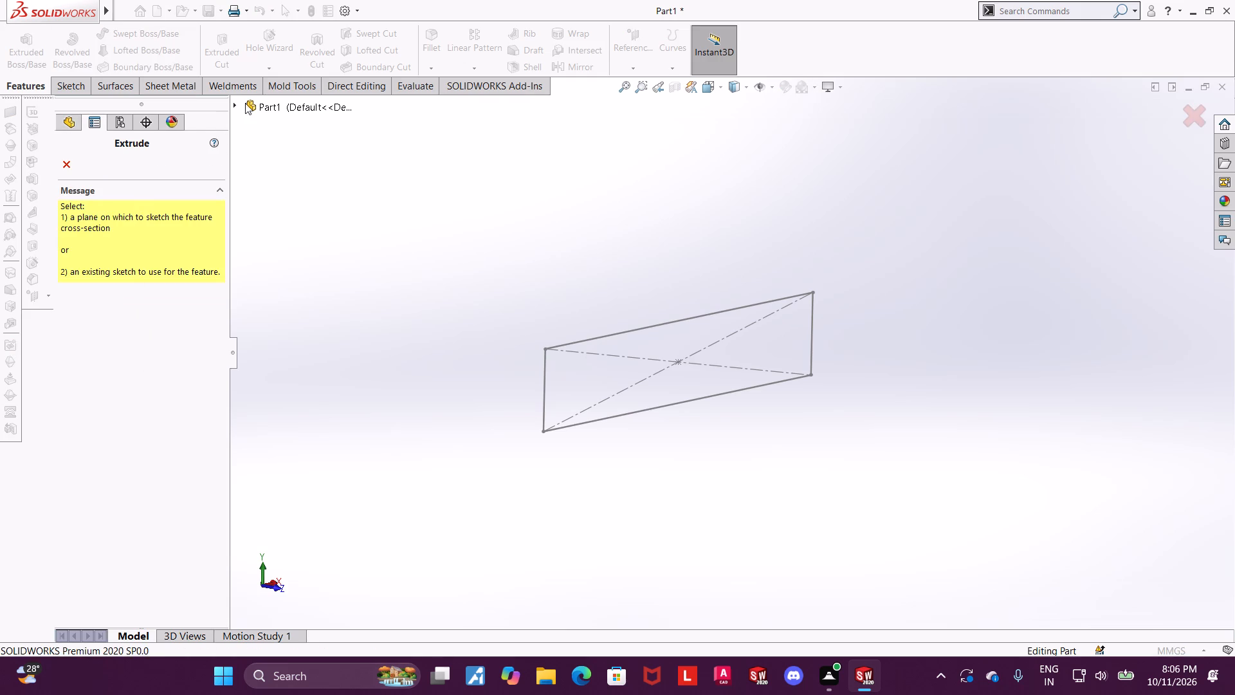
pyautogui.click(239, 104)
pyautogui.click(289, 239)
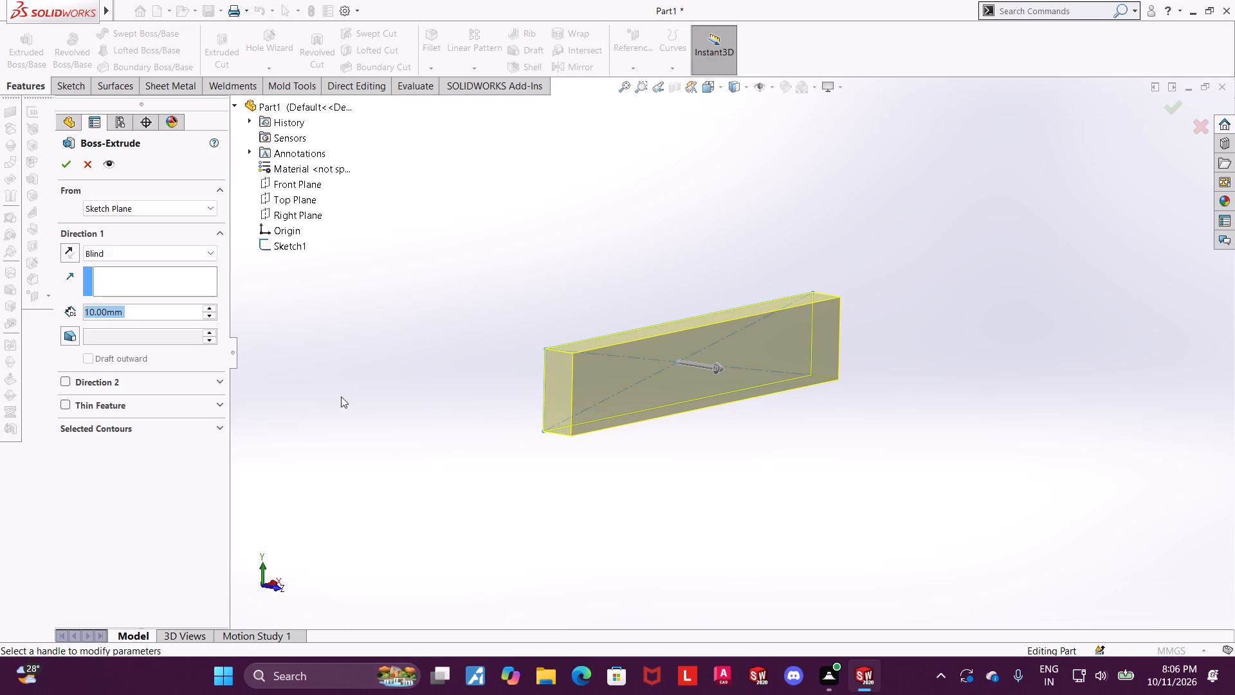
pyautogui.write('100')
pyautogui.press('Return')
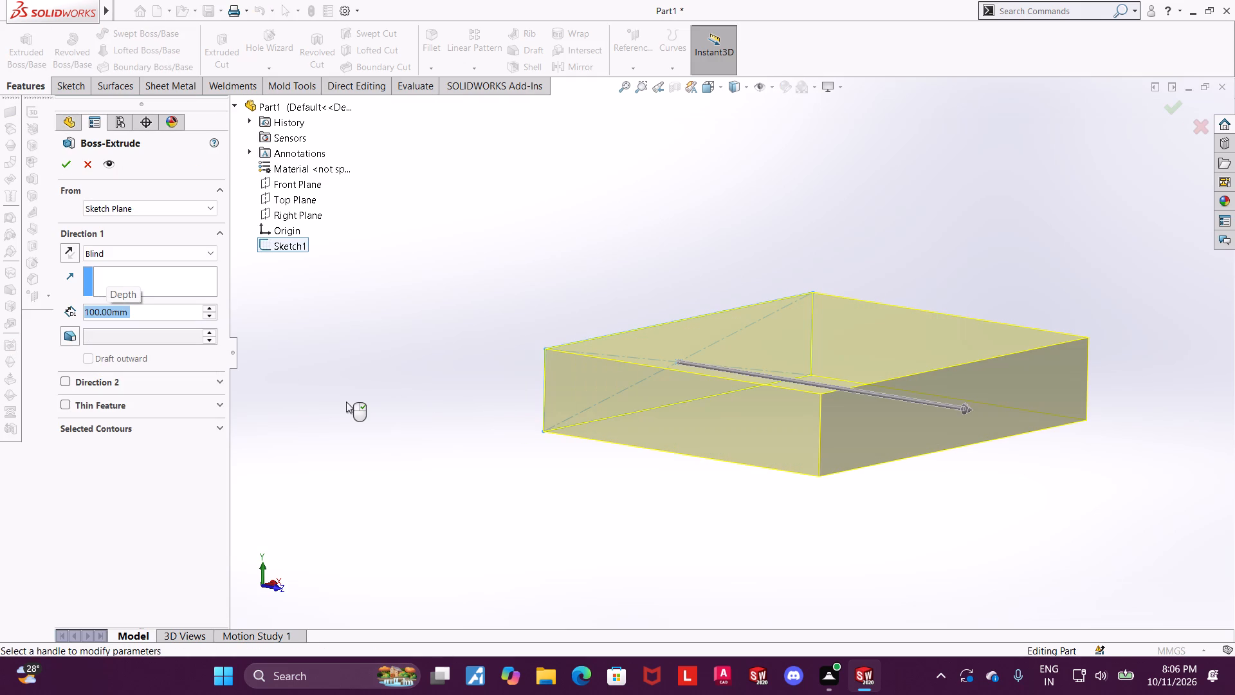
pyautogui.scroll(5, 1234, 667)
pyautogui.click(69, 167)
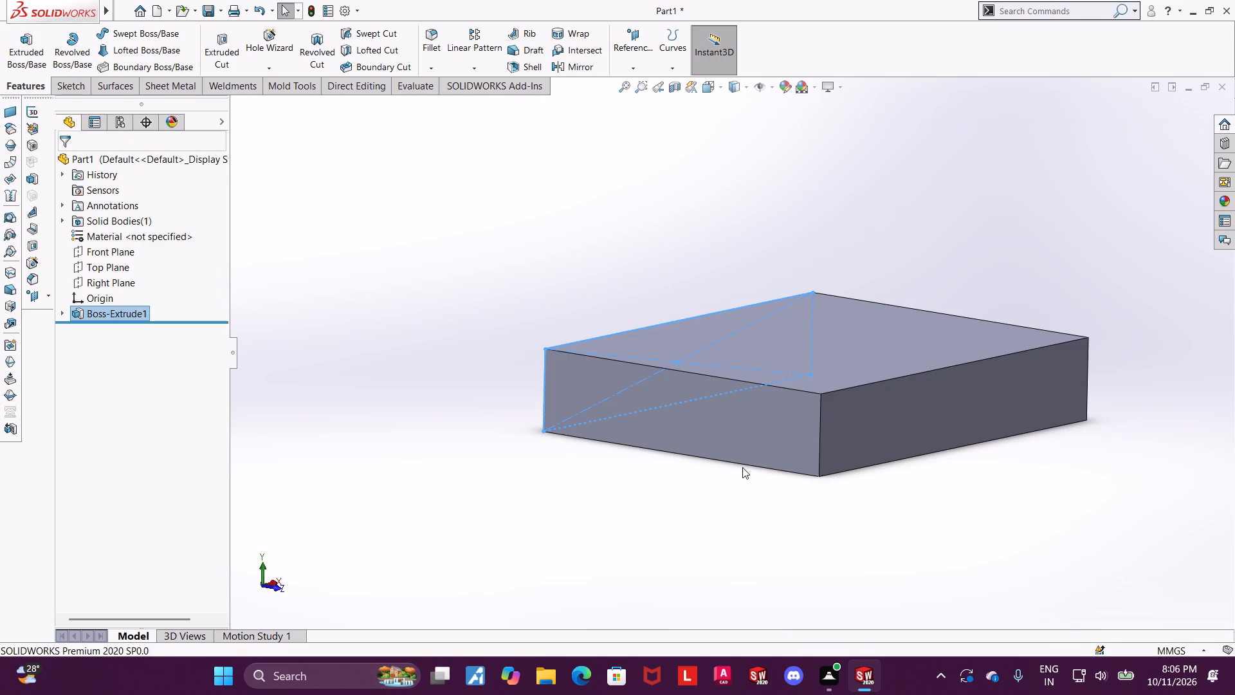
# Examine the extruded block from different distances and angles.
pyautogui.scroll(1, 742, 467)
pyautogui.scroll(2, 967, 379)
pyautogui.scroll(-1, 967, 379)
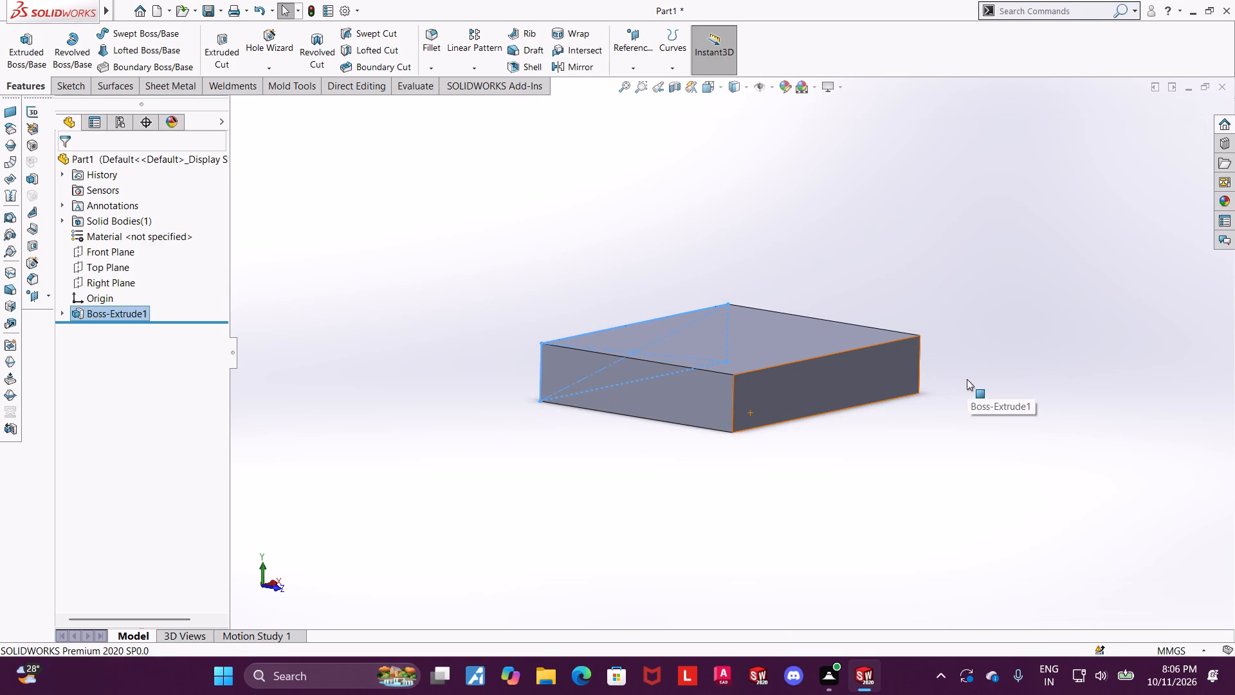
pyautogui.scroll(-1, 967, 379)
pyautogui.press('Escape')
pyautogui.scroll(-1, 600, 413)
pyautogui.scroll(1, 599, 416)
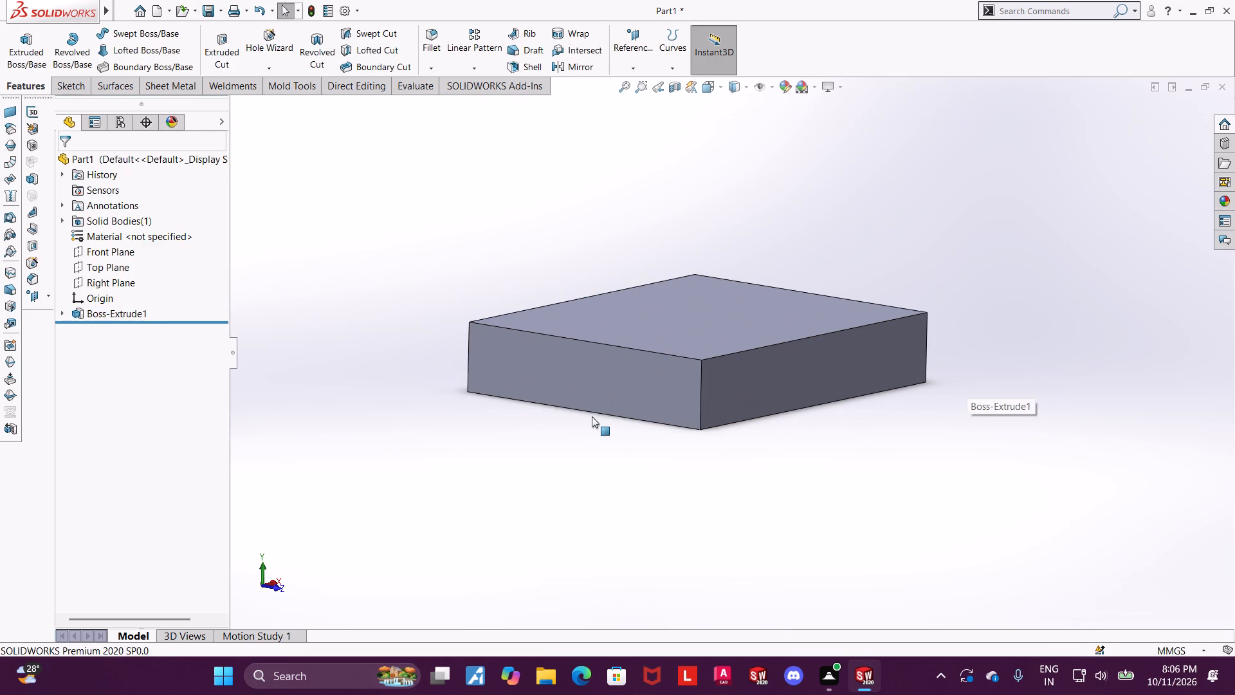
pyautogui.scroll(-2, 580, 416)
pyautogui.scroll(3, 741, 411)
pyautogui.scroll(-2, 896, 290)
pyautogui.moveTo(893, 333); pyautogui.dragTo(881, 353, button='middle')
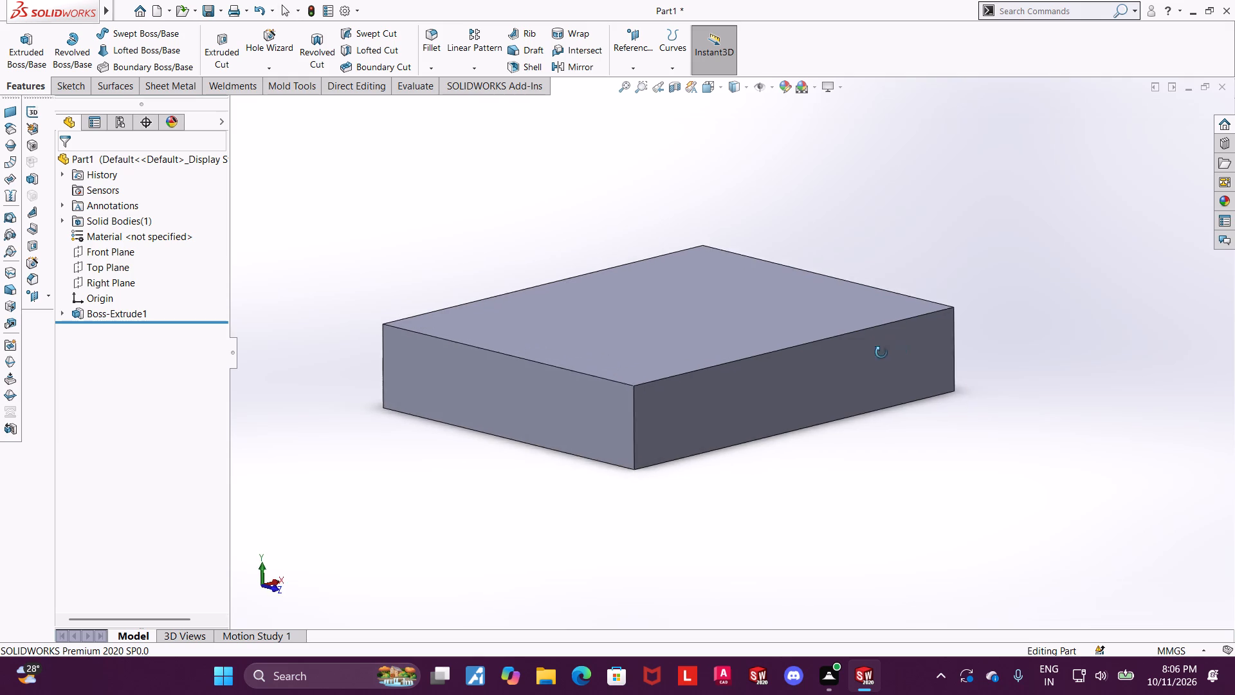
pyautogui.moveTo(881, 353); pyautogui.dragTo(884, 384, button='middle')
pyautogui.scroll(1, 773, 411)
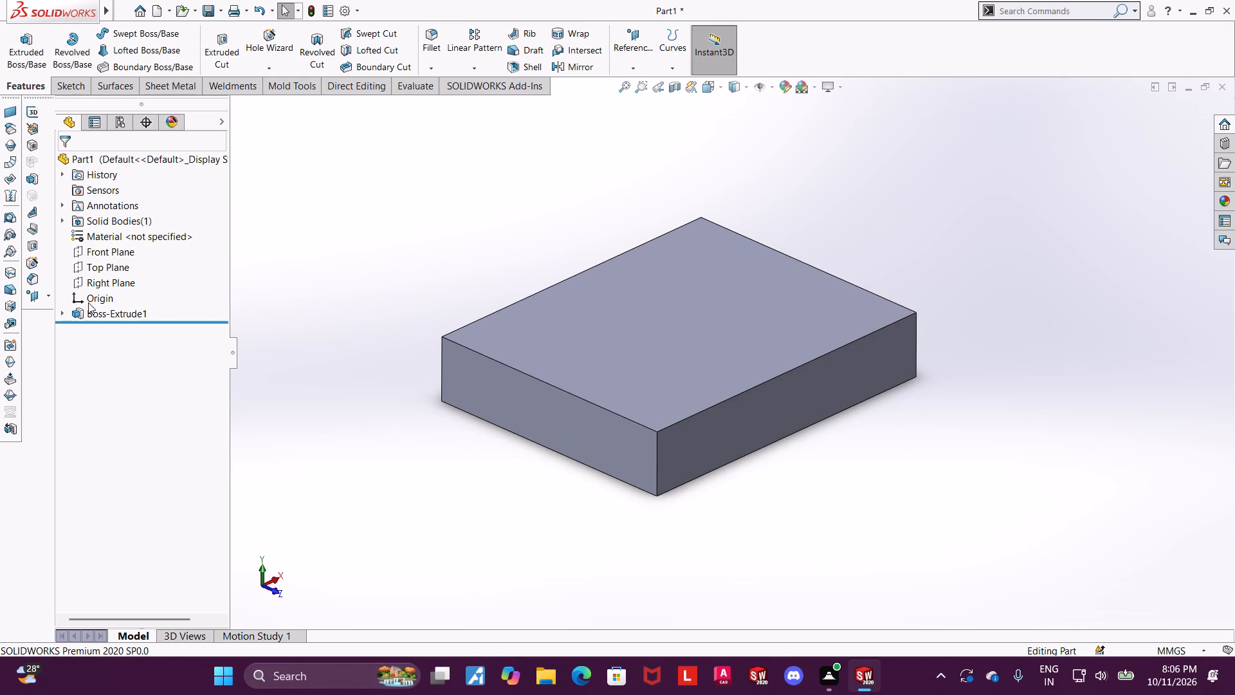
# Reopen the block's base sketch for editing and view it face-on.
pyautogui.click(105, 256)
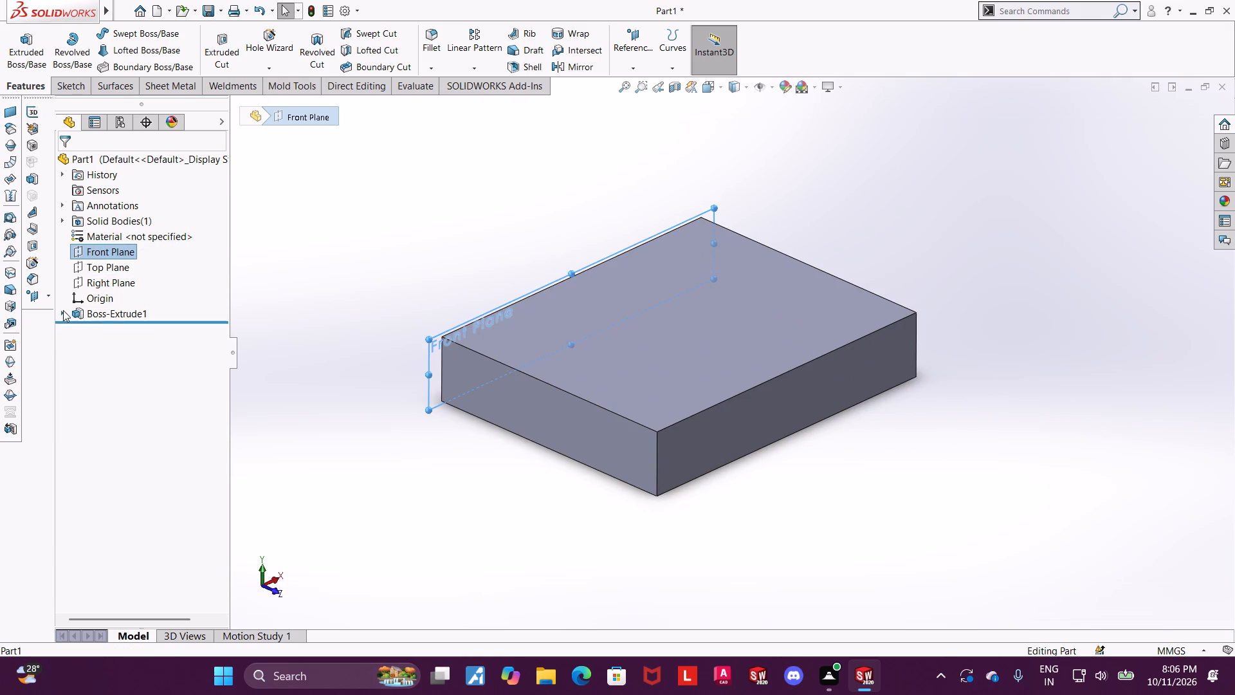
pyautogui.click(63, 310)
pyautogui.click(108, 331)
pyautogui.click(120, 289)
pyautogui.click(122, 320)
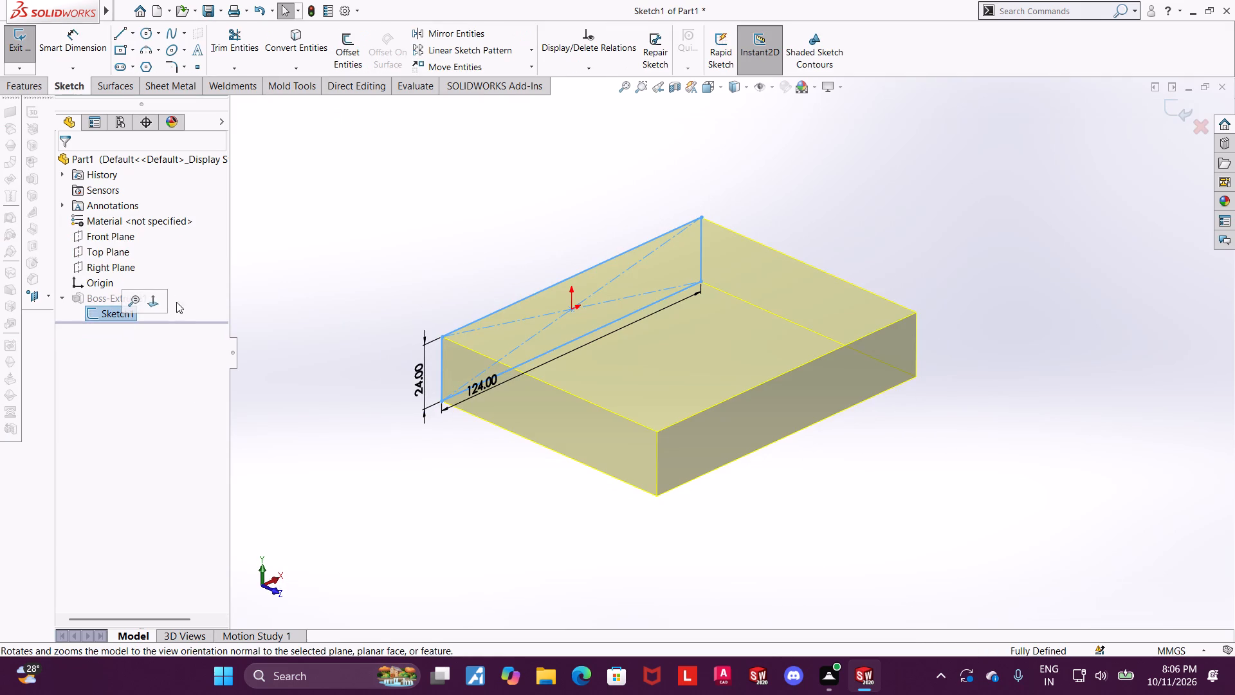
pyautogui.click(160, 302)
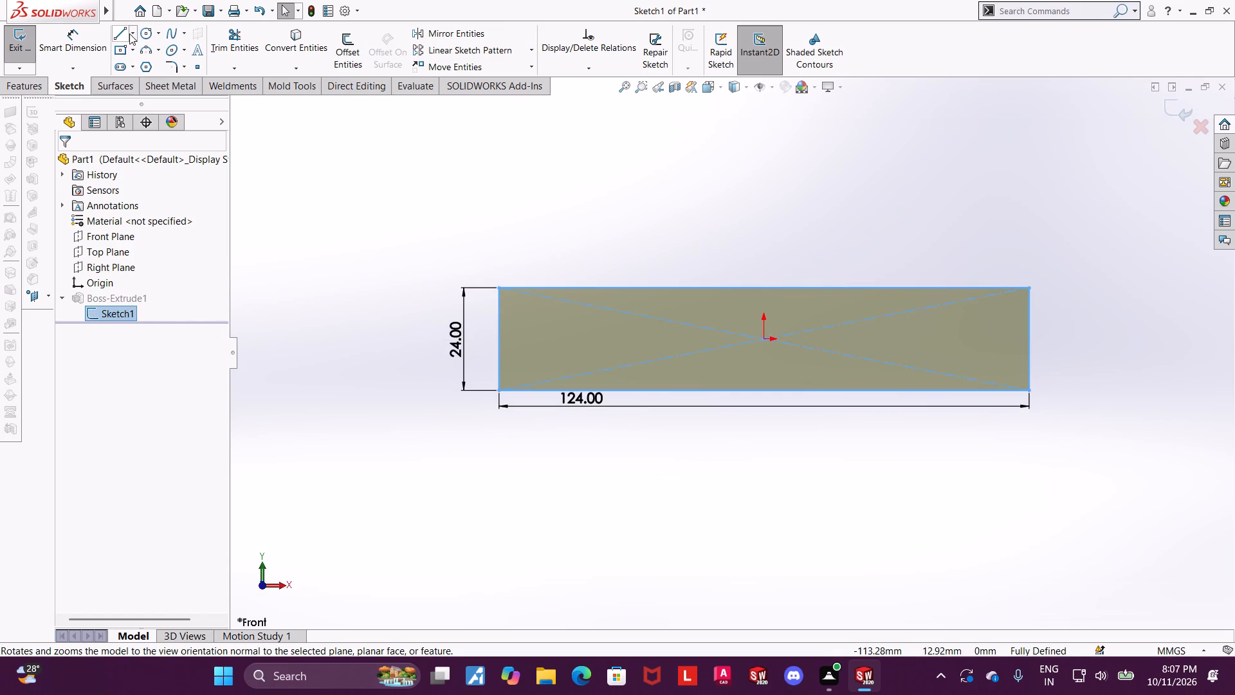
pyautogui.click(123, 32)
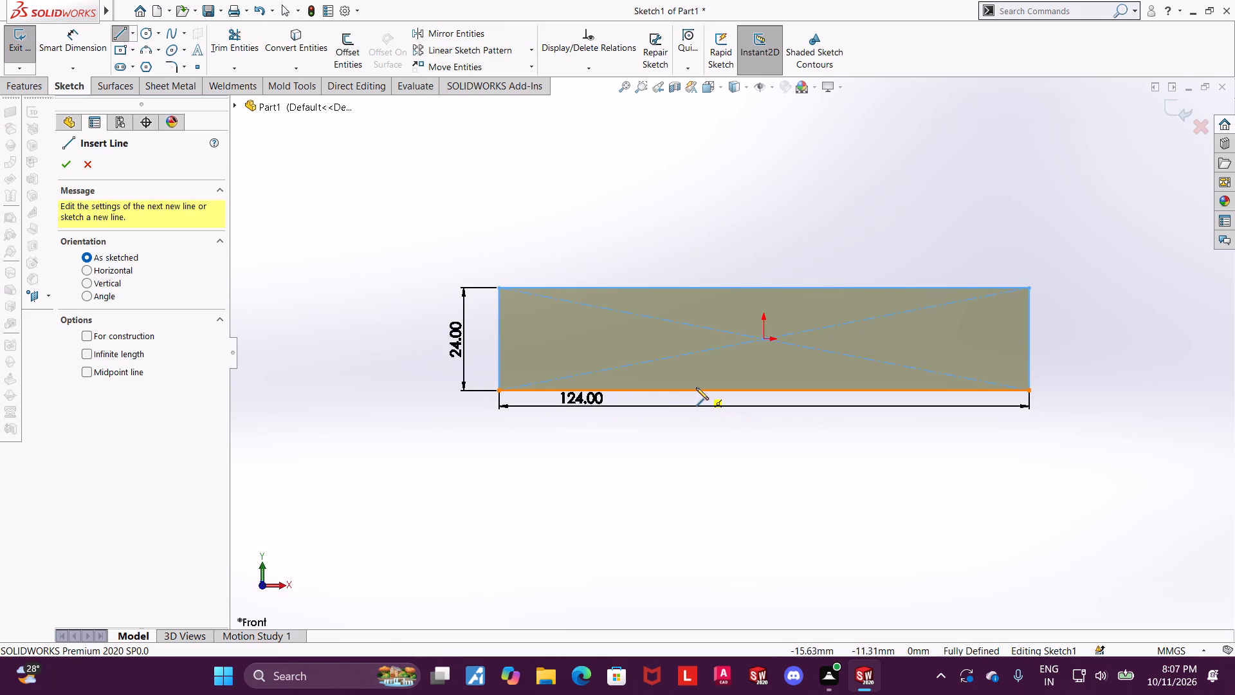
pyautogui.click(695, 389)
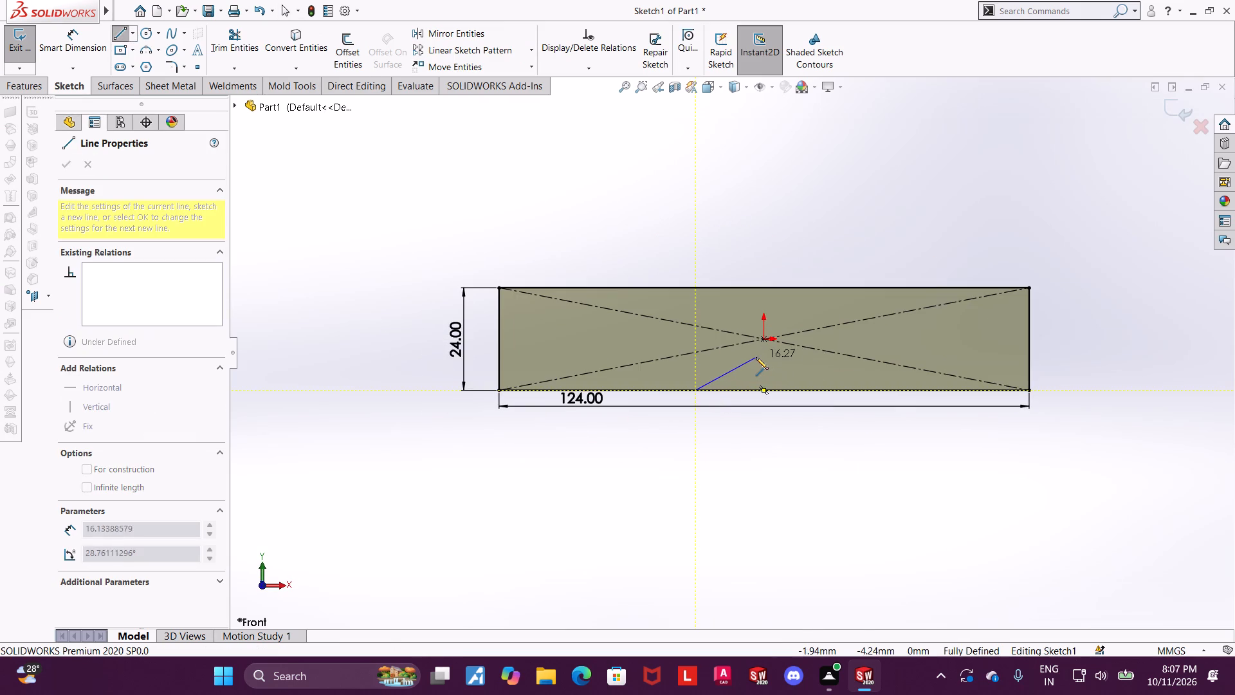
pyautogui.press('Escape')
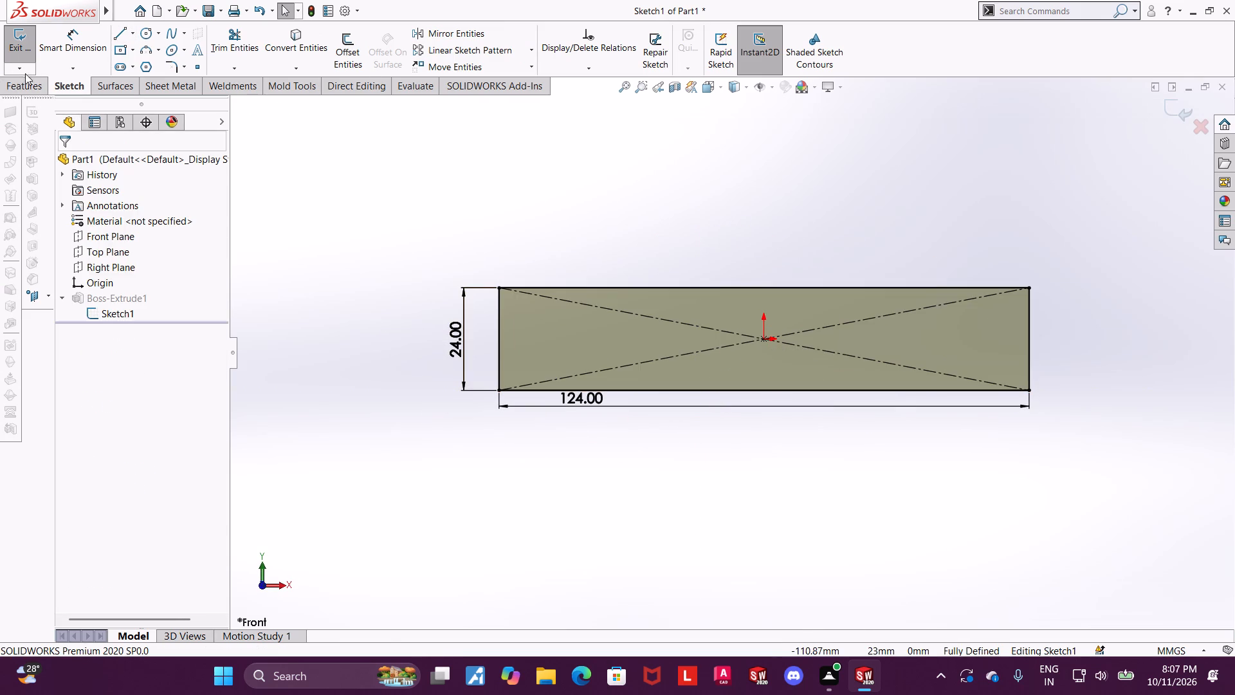
# Sketch a V-shaped notch of two lines, about 49 mm wide and 5 mm deep, from the rectangle's top edge, with its apex above the origin.
pyautogui.click(114, 32)
pyautogui.click(657, 289)
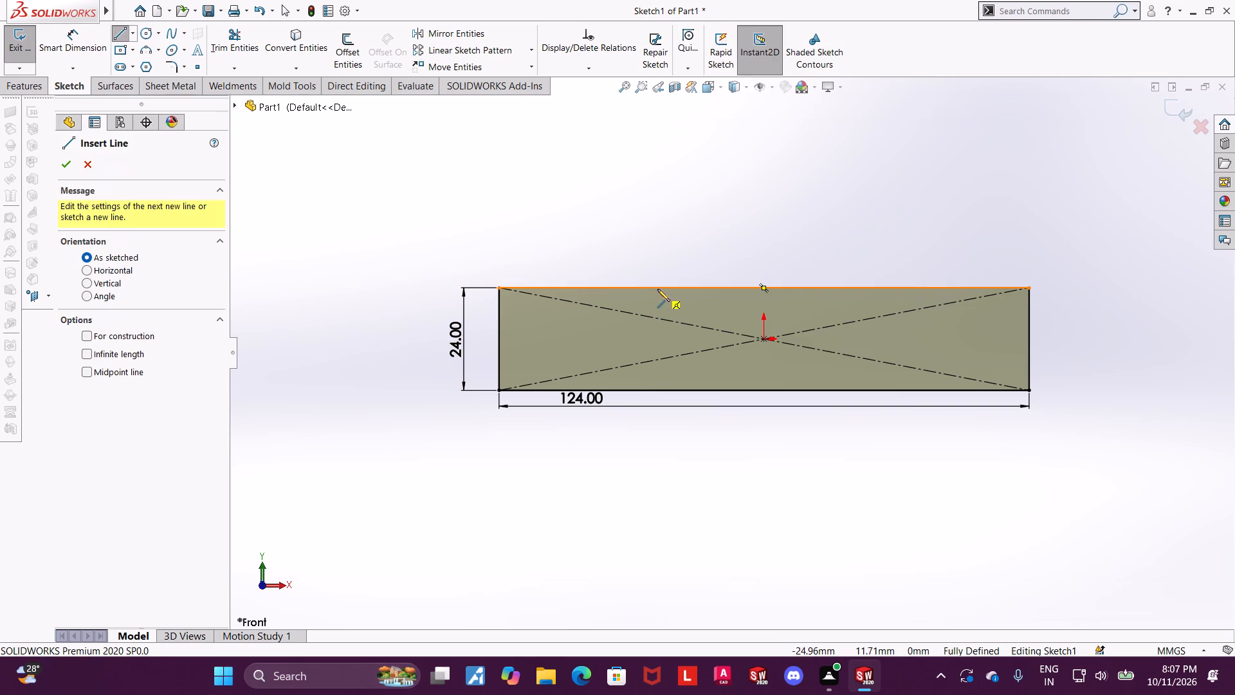
pyautogui.click(764, 308)
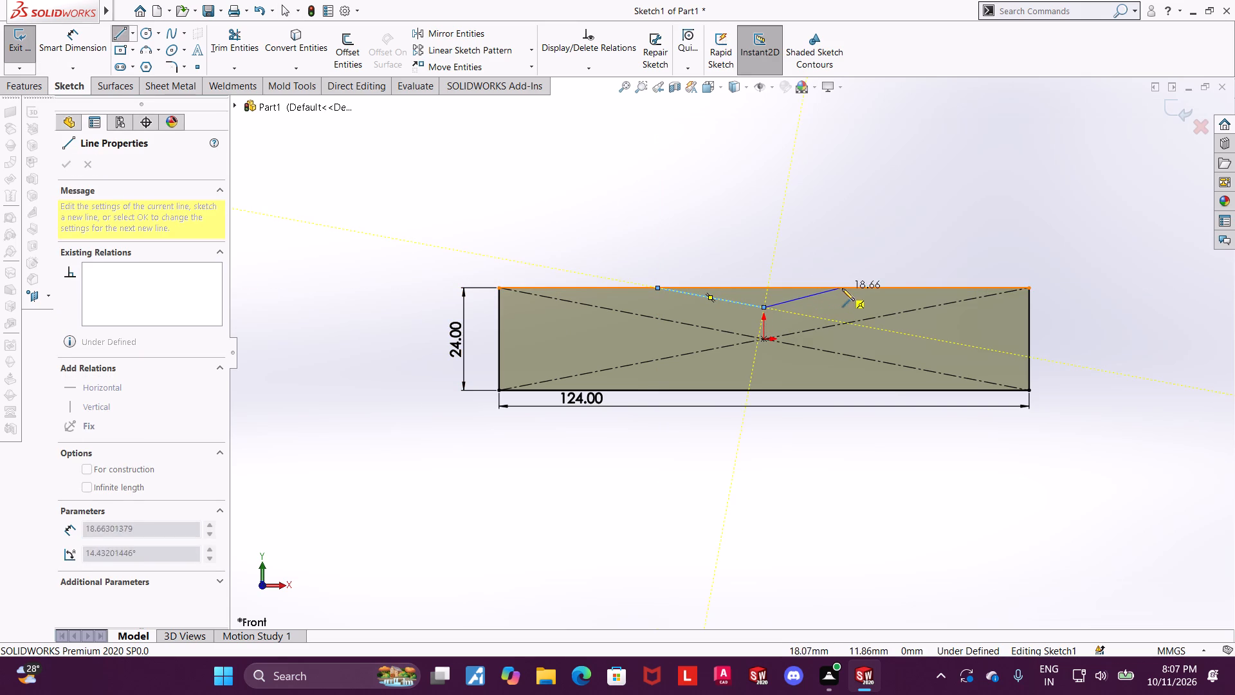
pyautogui.click(868, 288)
pyautogui.press('Escape')
pyautogui.press('Escape')
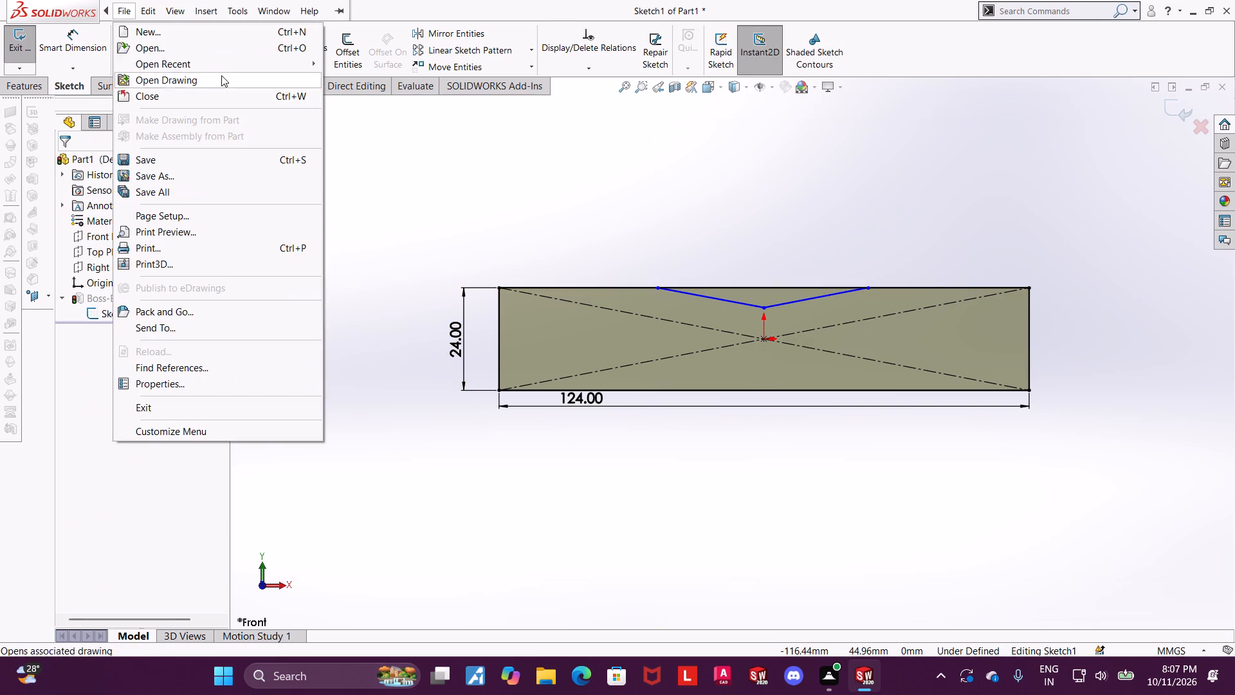
pyautogui.press('Escape')
# Trim away the rectangle's top edge between the two upper ends of the notch.
pyautogui.click(232, 50)
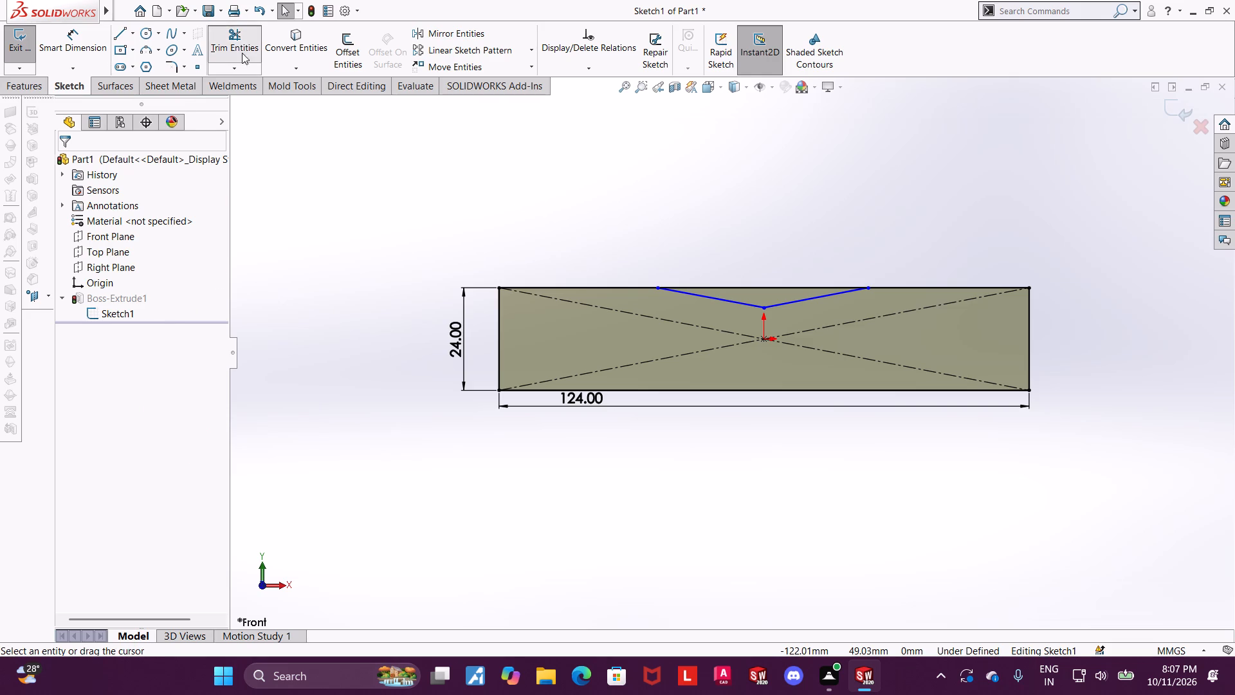
pyautogui.moveTo(763, 295); pyautogui.dragTo(766, 254)
pyautogui.press('Escape')
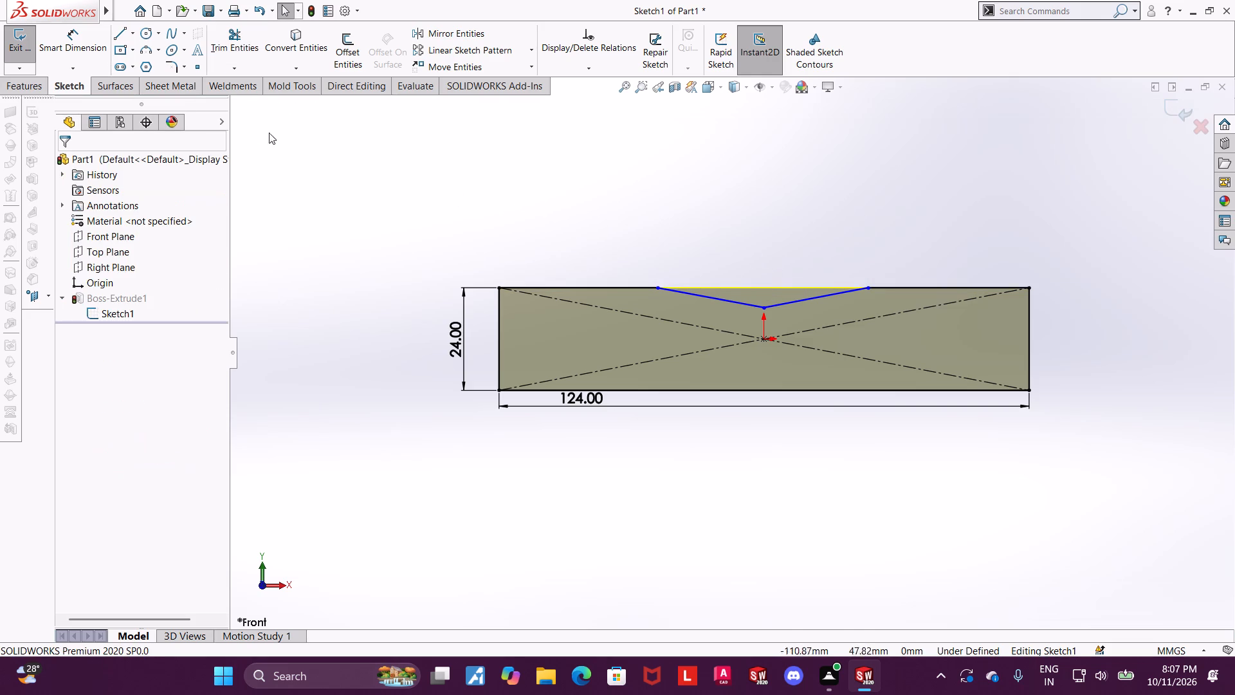
pyautogui.press('Escape')
# Dimension the V-notch's opening between its two upper endpoints and set it to 60 mm.
pyautogui.click(64, 36)
pyautogui.click(659, 287)
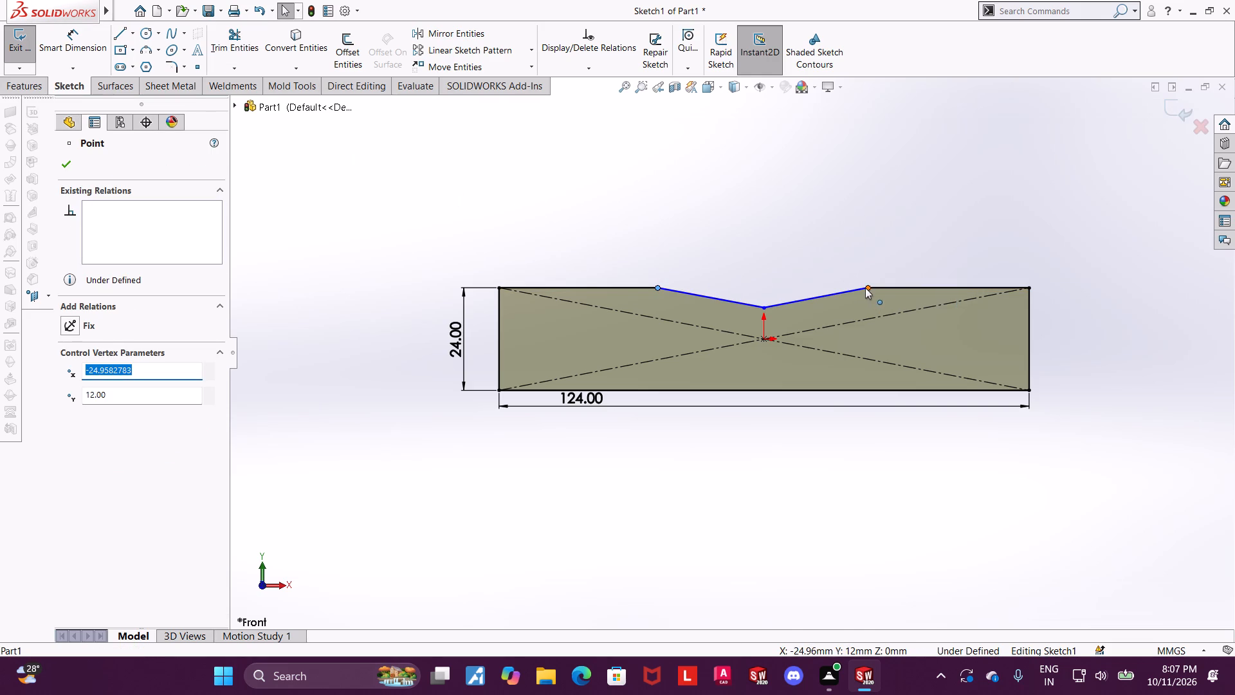
pyautogui.click(866, 288)
pyautogui.press('Escape')
pyautogui.click(80, 42)
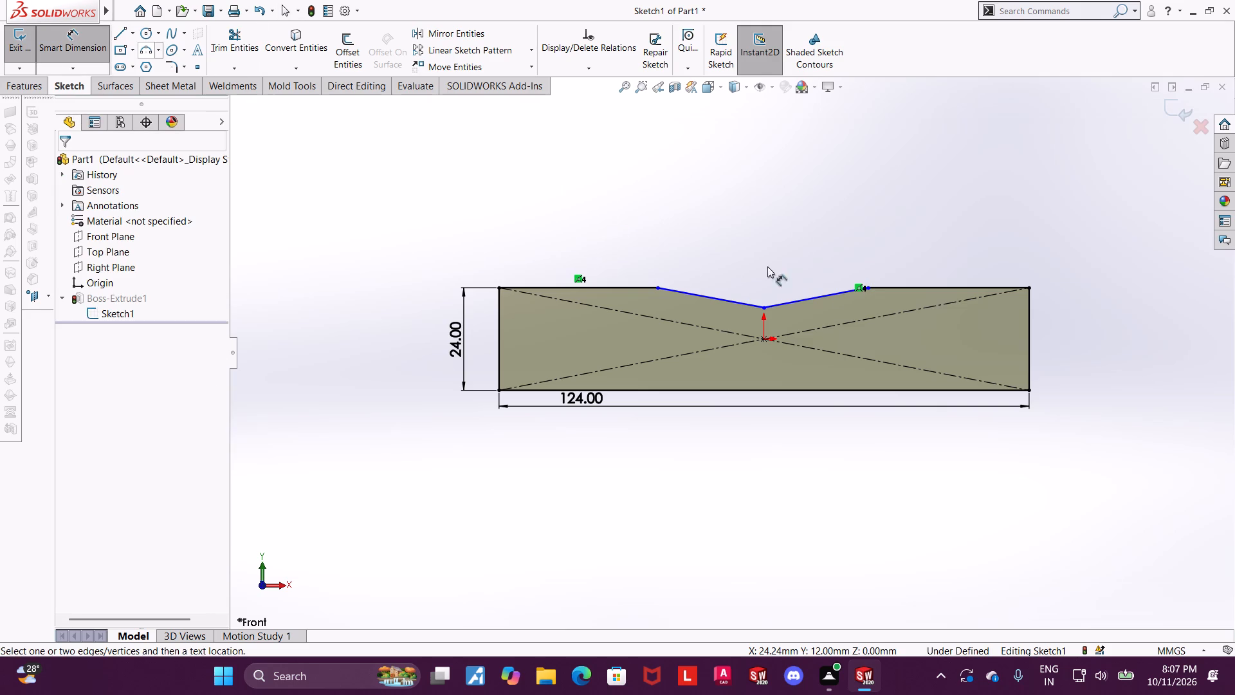
pyautogui.click(658, 288)
pyautogui.click(867, 286)
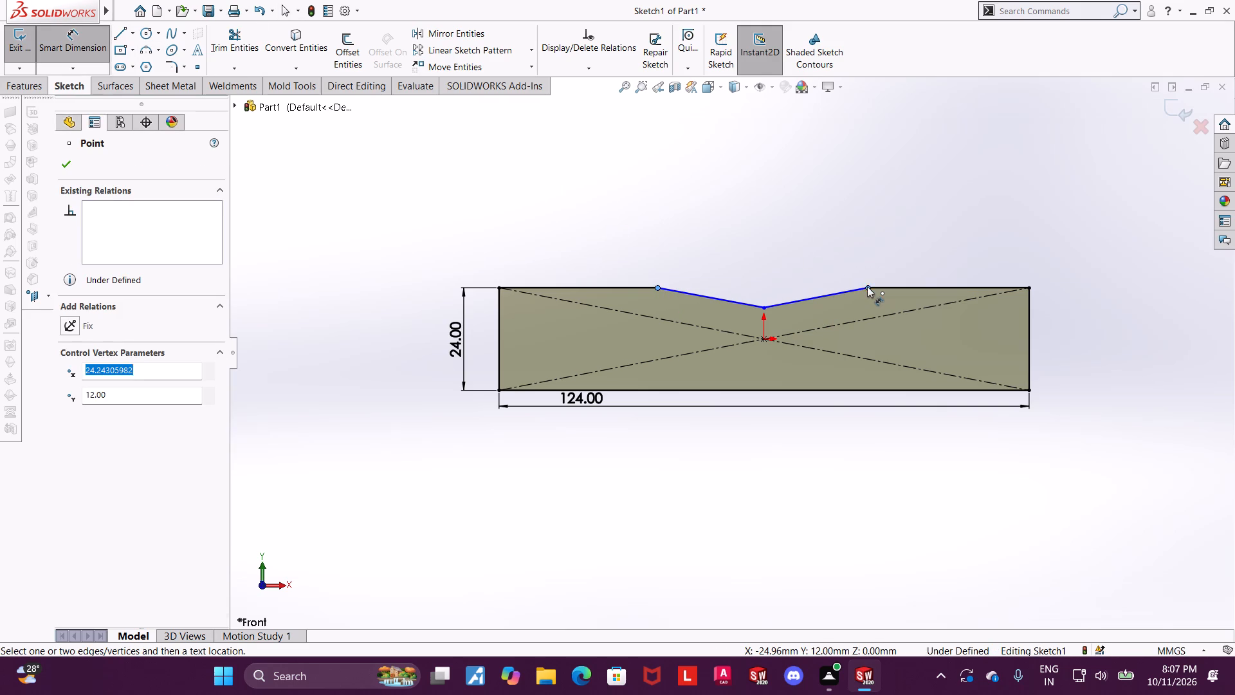
pyautogui.click(751, 213)
pyautogui.press('5')
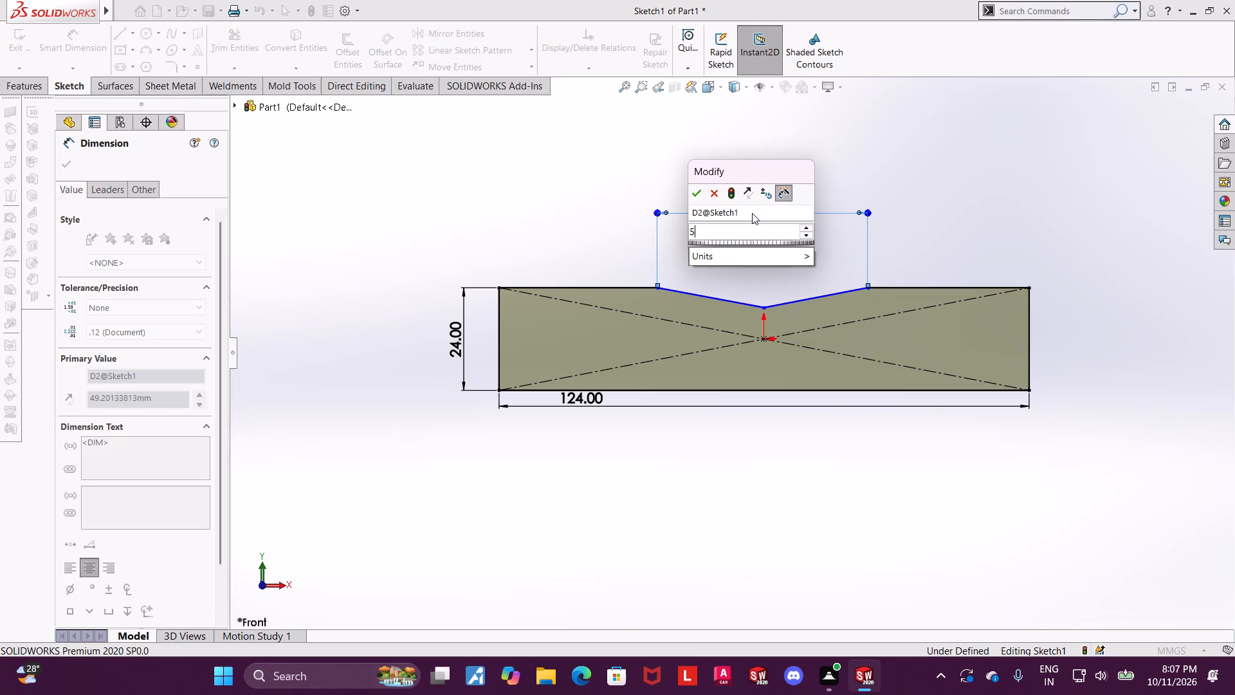
pyautogui.press('BackSpace')
pyautogui.write('60')
pyautogui.press('Return')
pyautogui.press('Escape')
pyautogui.press('Escape')
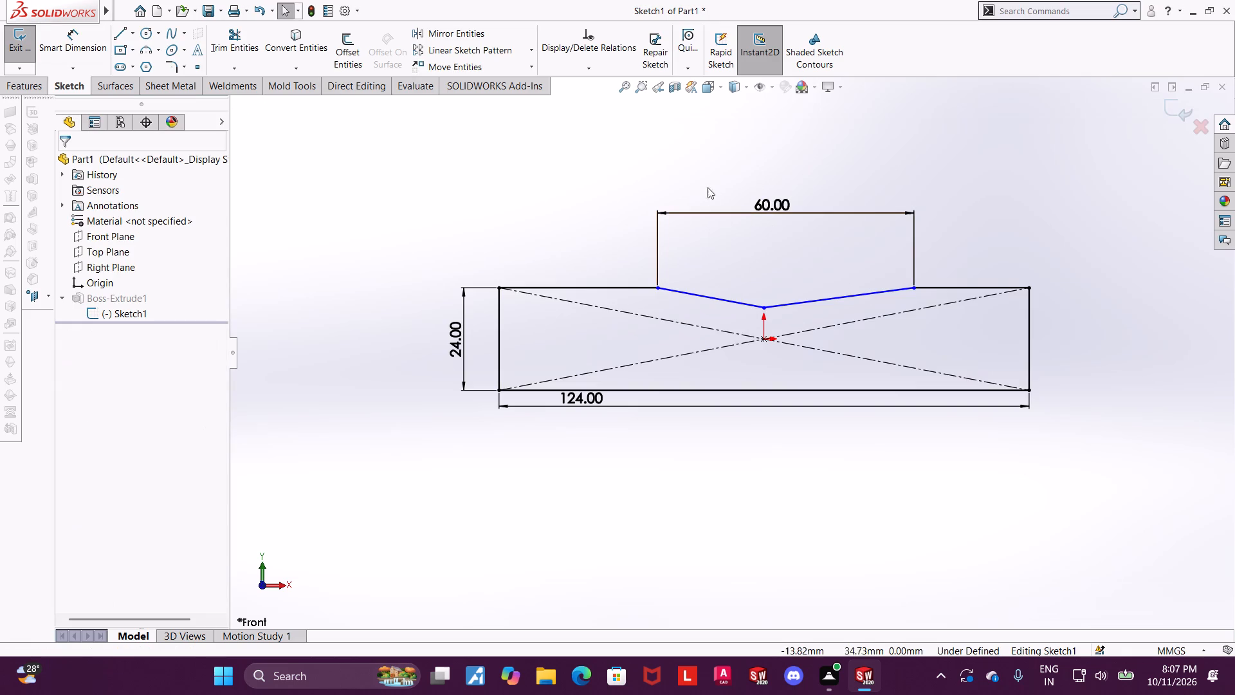
# Set the distance from the rectangle's upper-left corner to the notch's left end to 32 mm.
pyautogui.click(67, 46)
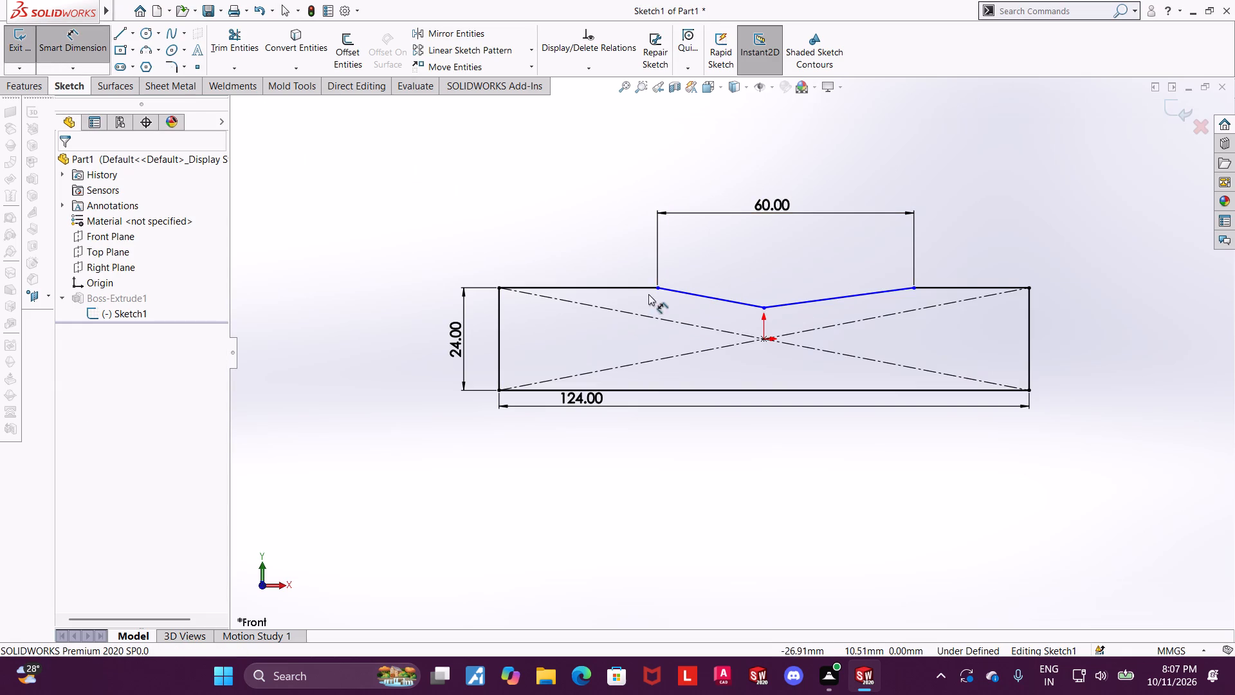
pyautogui.click(660, 290)
pyautogui.click(502, 290)
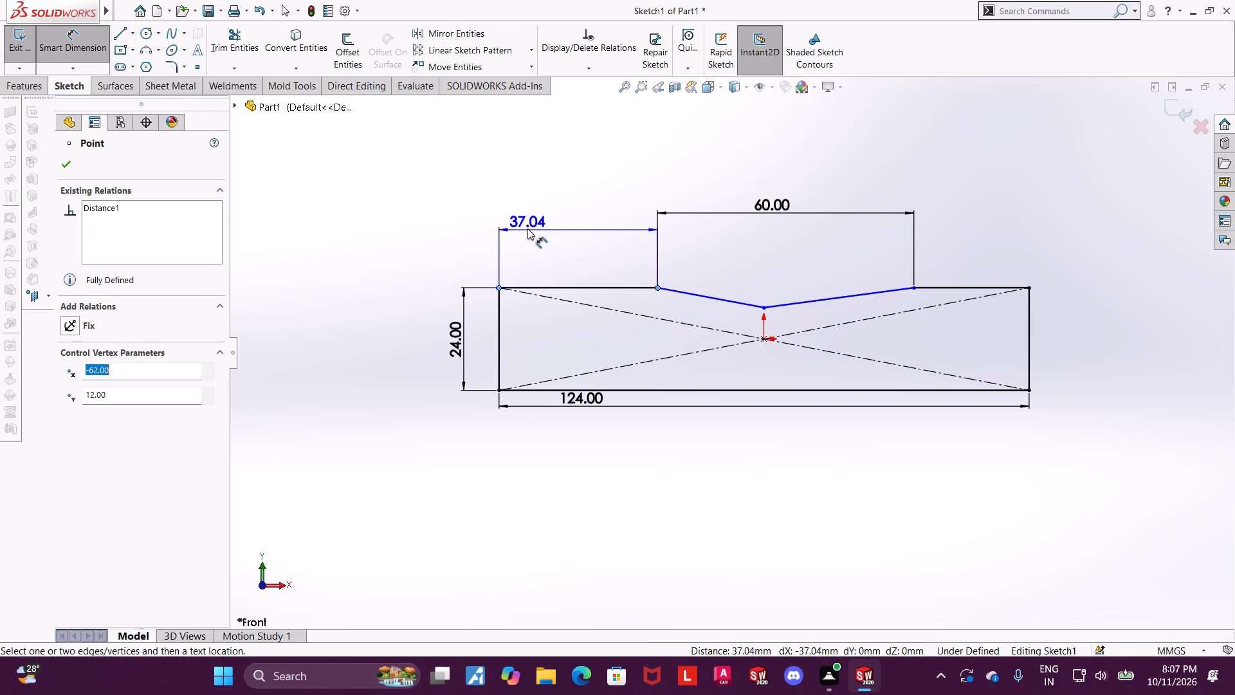
pyautogui.click(527, 228)
pyautogui.write('32')
pyautogui.press('Return')
pyautogui.press('Escape')
pyautogui.press('Escape')
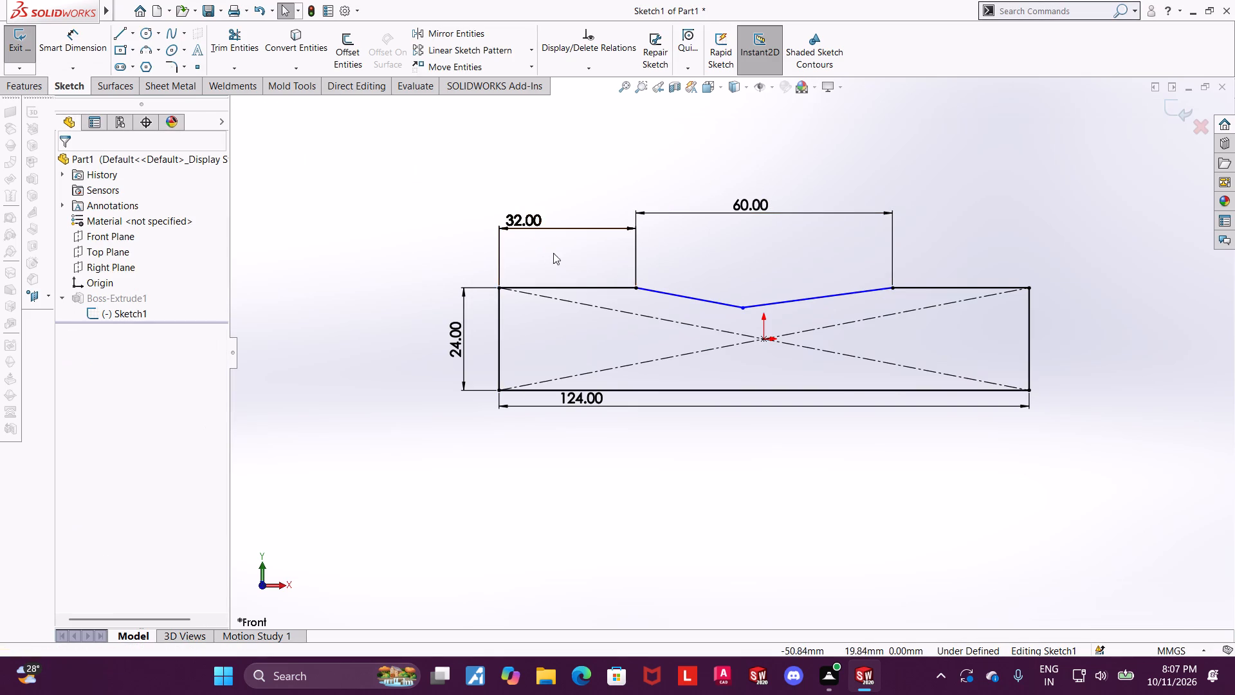
# Align the notch's apex with the origin using a Vertical relation.
pyautogui.click(744, 311)
pyautogui.keyDown('ctrl'); pyautogui.click(763, 338); pyautogui.keyUp('ctrl')
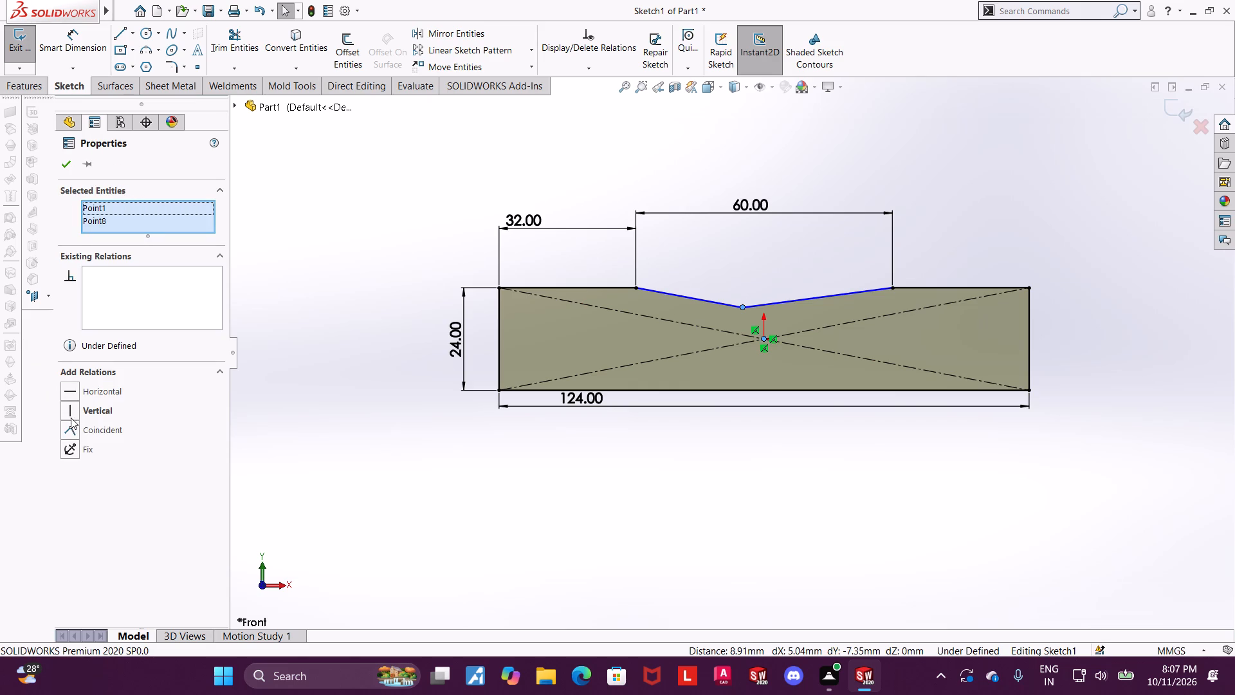
pyautogui.click(71, 410)
pyautogui.press('Escape')
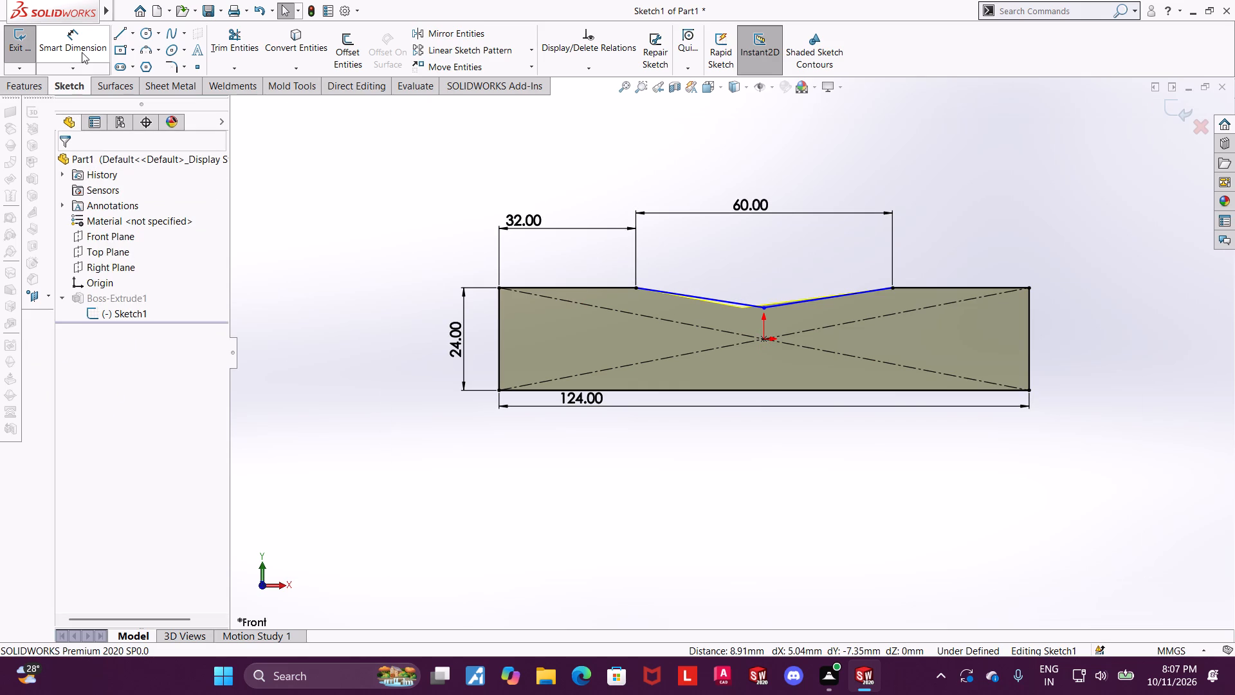
# Dimension the notch's depth from the top edge to its apex and set it to 30 mm.
pyautogui.click(82, 52)
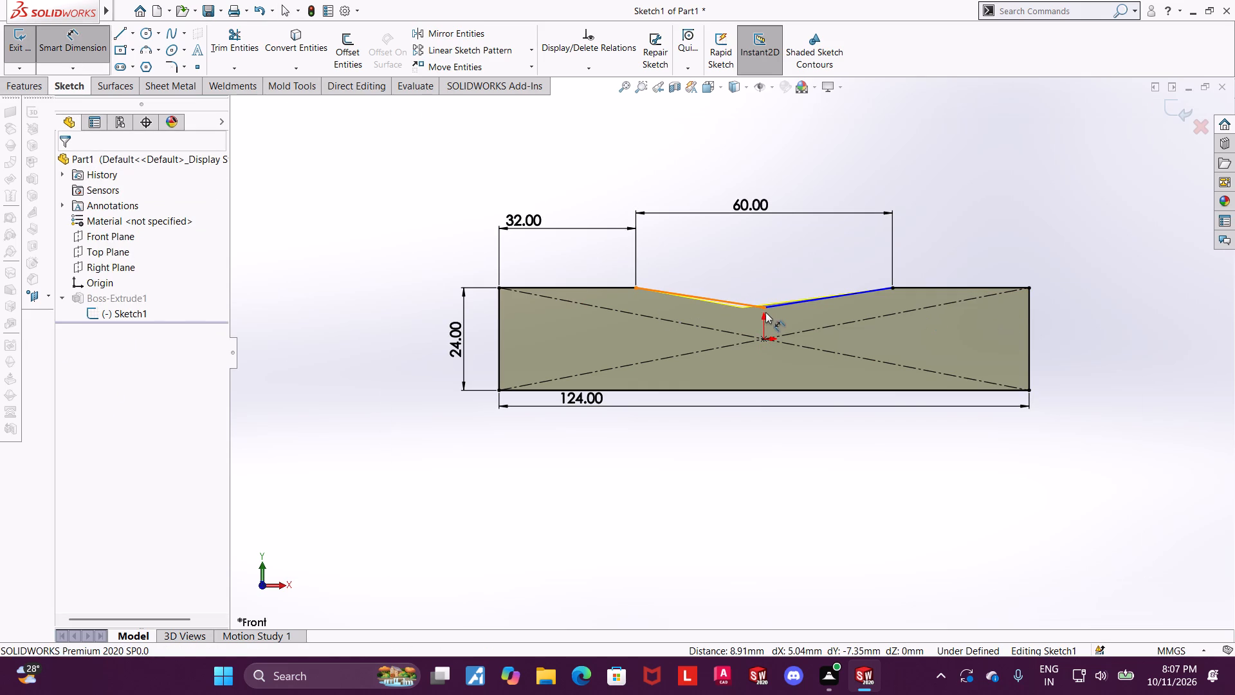
pyautogui.click(763, 310)
pyautogui.click(919, 291)
pyautogui.click(1094, 323)
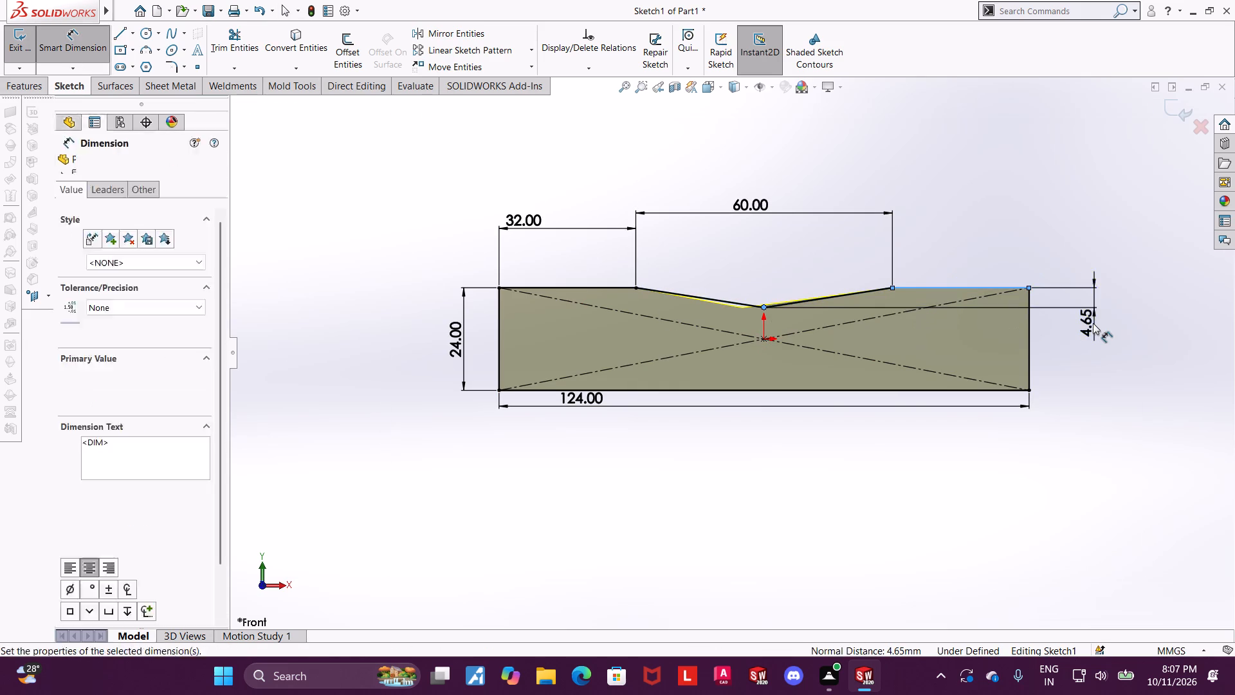
pyautogui.write('30')
pyautogui.press('Return')
pyautogui.press('Escape')
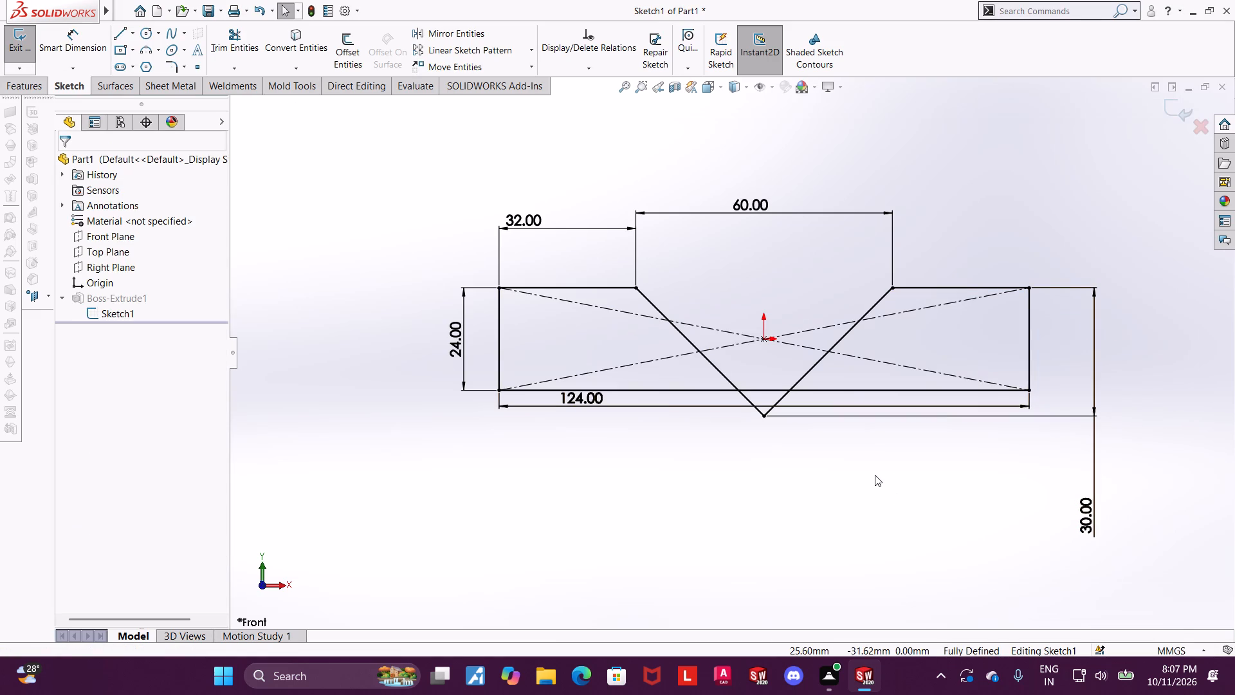
# Set the height of the rectangle to 124 mm.
pyautogui.doubleClick(462, 337)
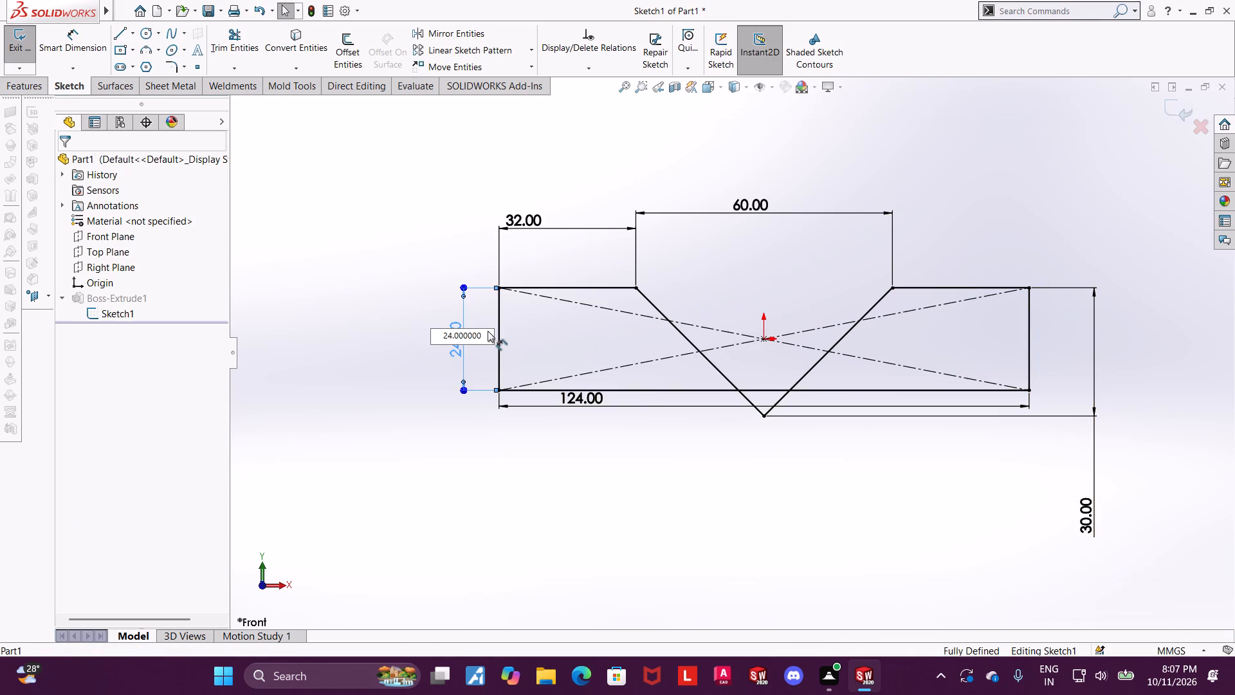
pyautogui.moveTo(487, 335); pyautogui.dragTo(341, 336)
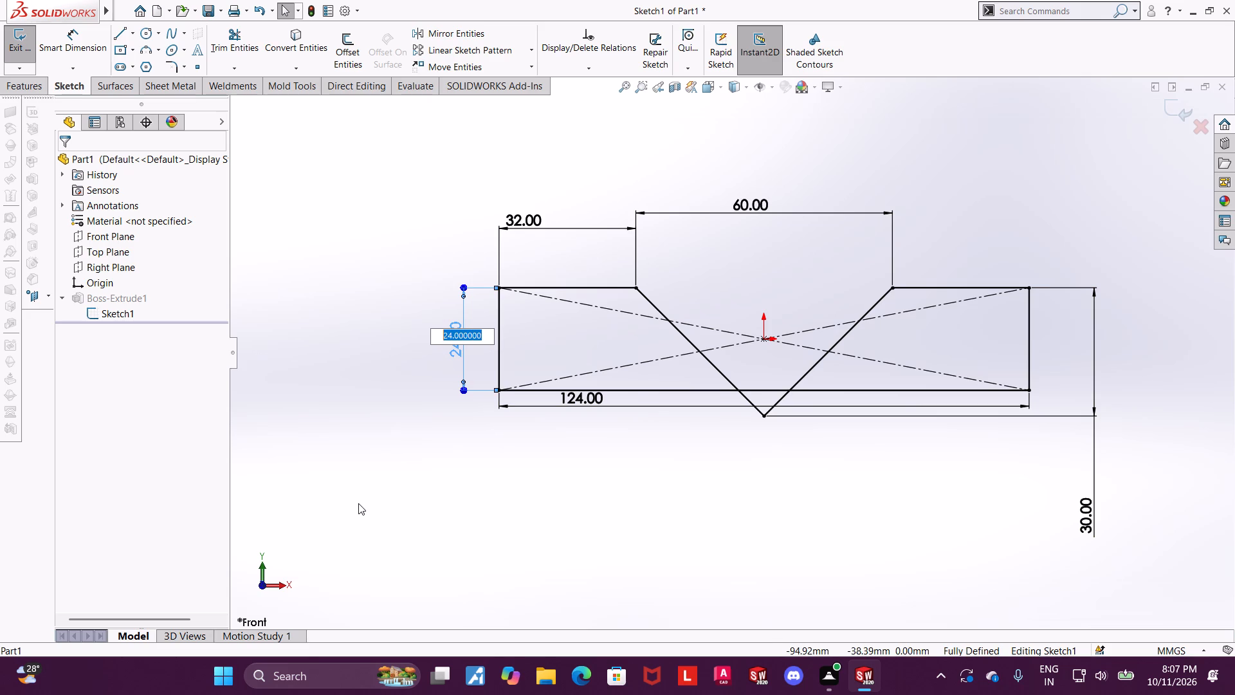
pyautogui.write('124')
pyautogui.press('Return')
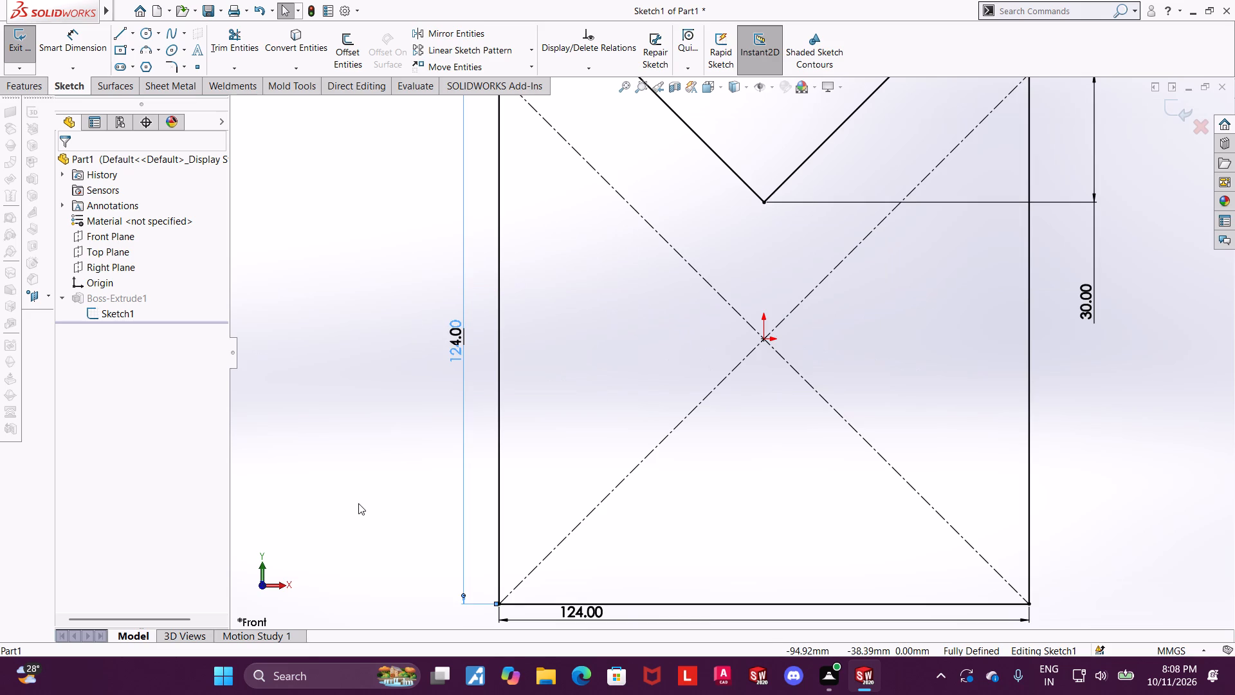
pyautogui.press('Escape')
pyautogui.scroll(-2, 409, 518)
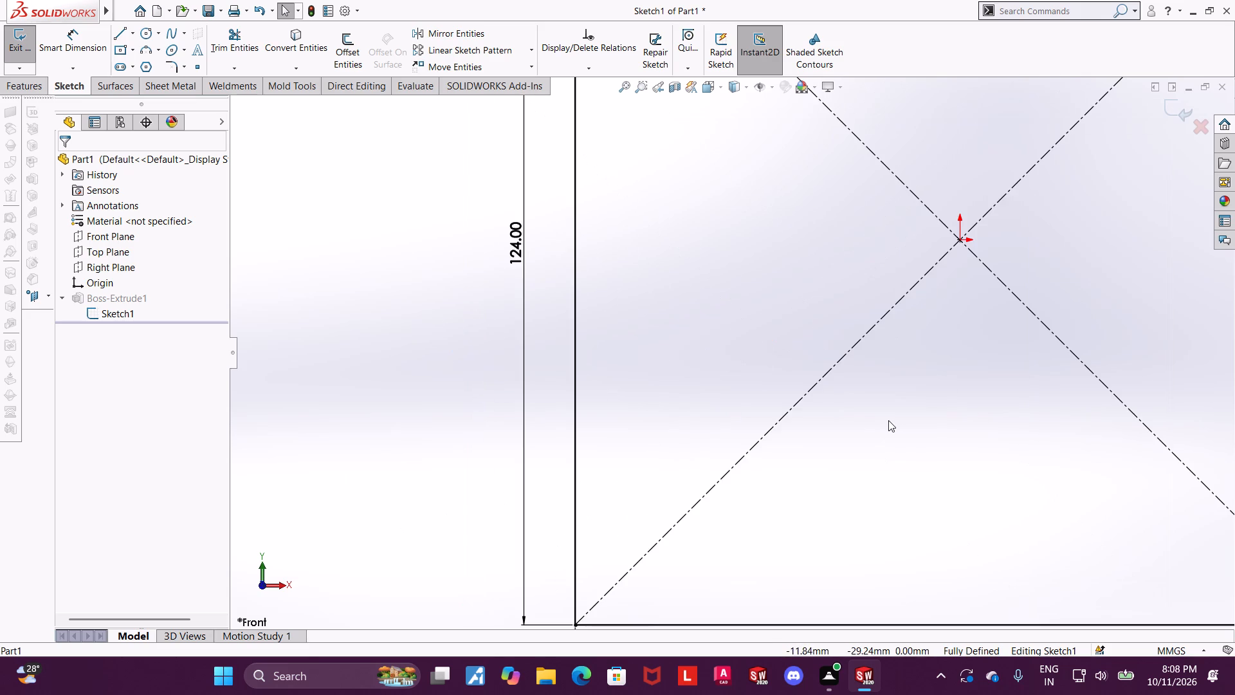
pyautogui.scroll(4, 888, 420)
pyautogui.scroll(3, 1021, 286)
pyautogui.scroll(-2, 965, 208)
pyautogui.press('Escape')
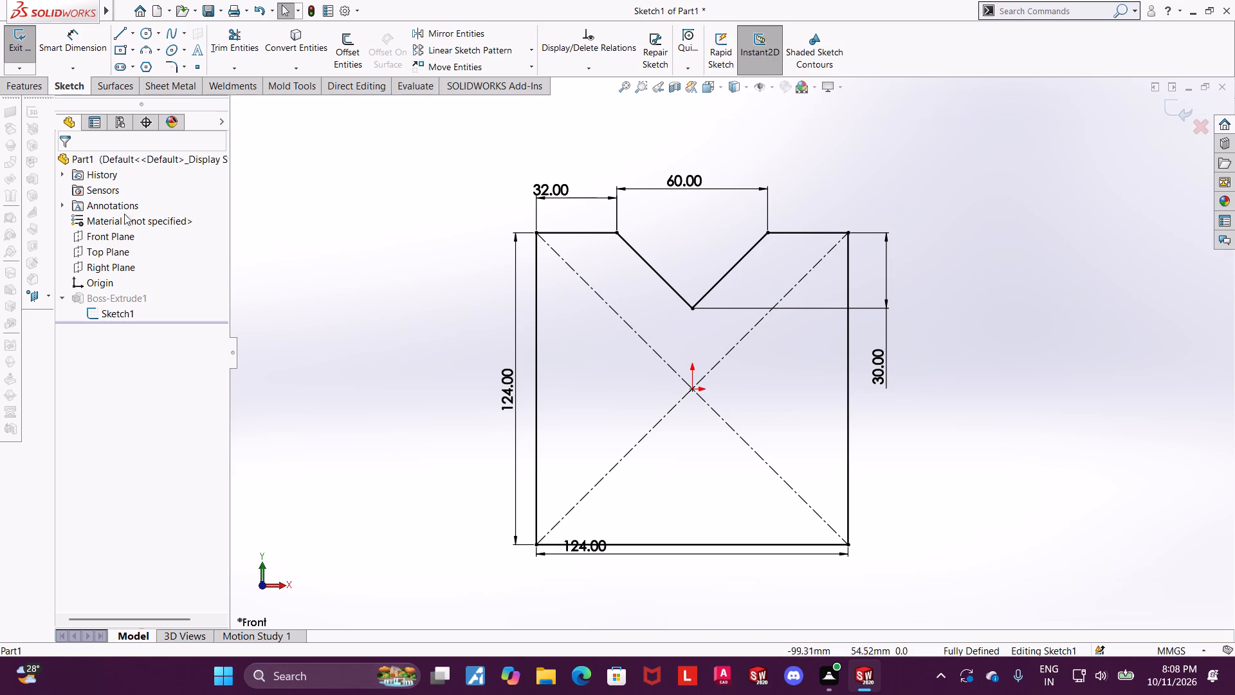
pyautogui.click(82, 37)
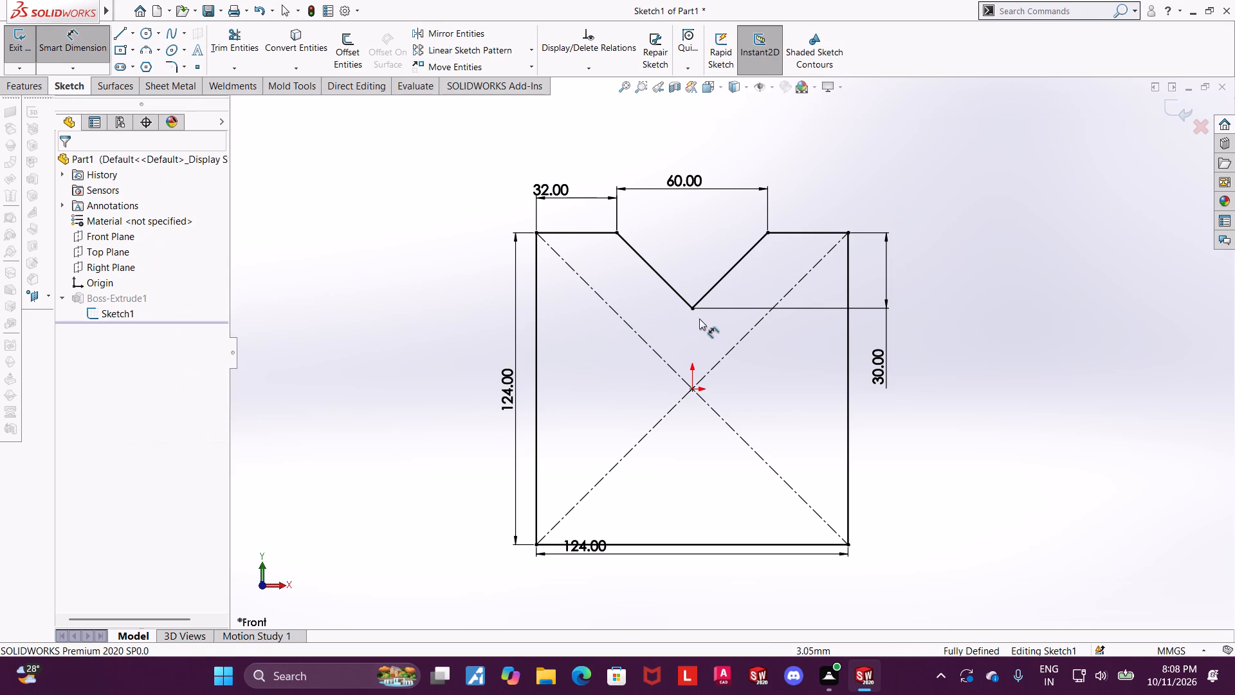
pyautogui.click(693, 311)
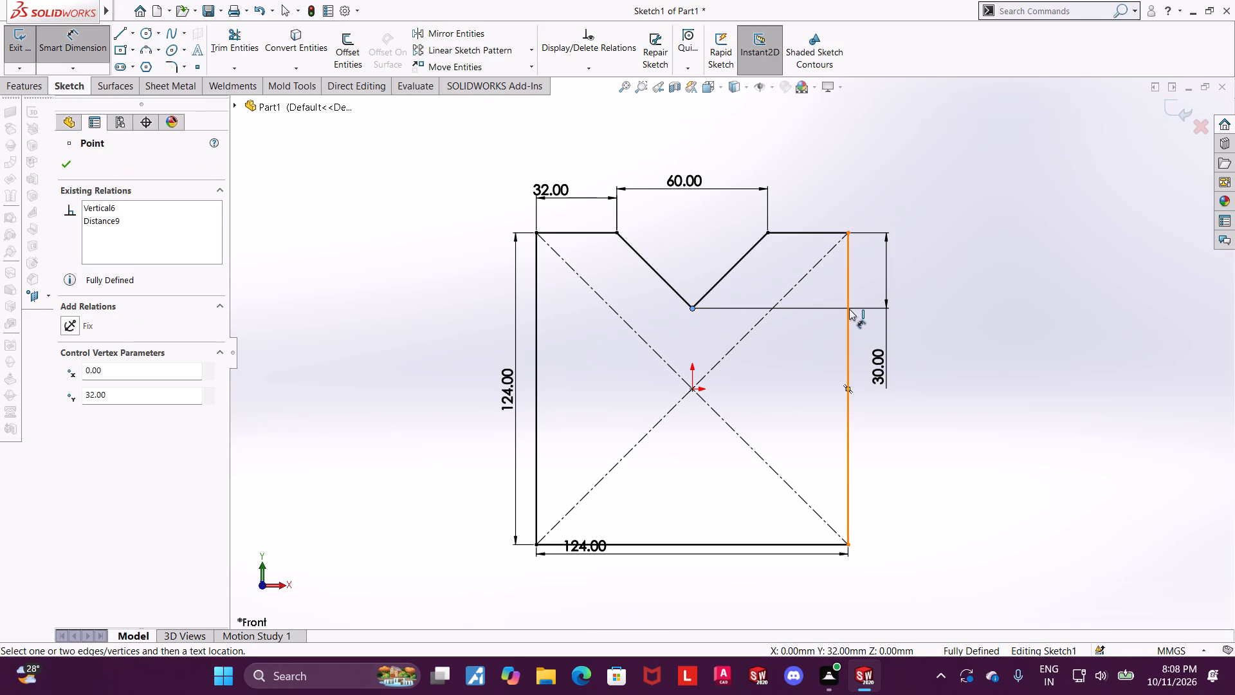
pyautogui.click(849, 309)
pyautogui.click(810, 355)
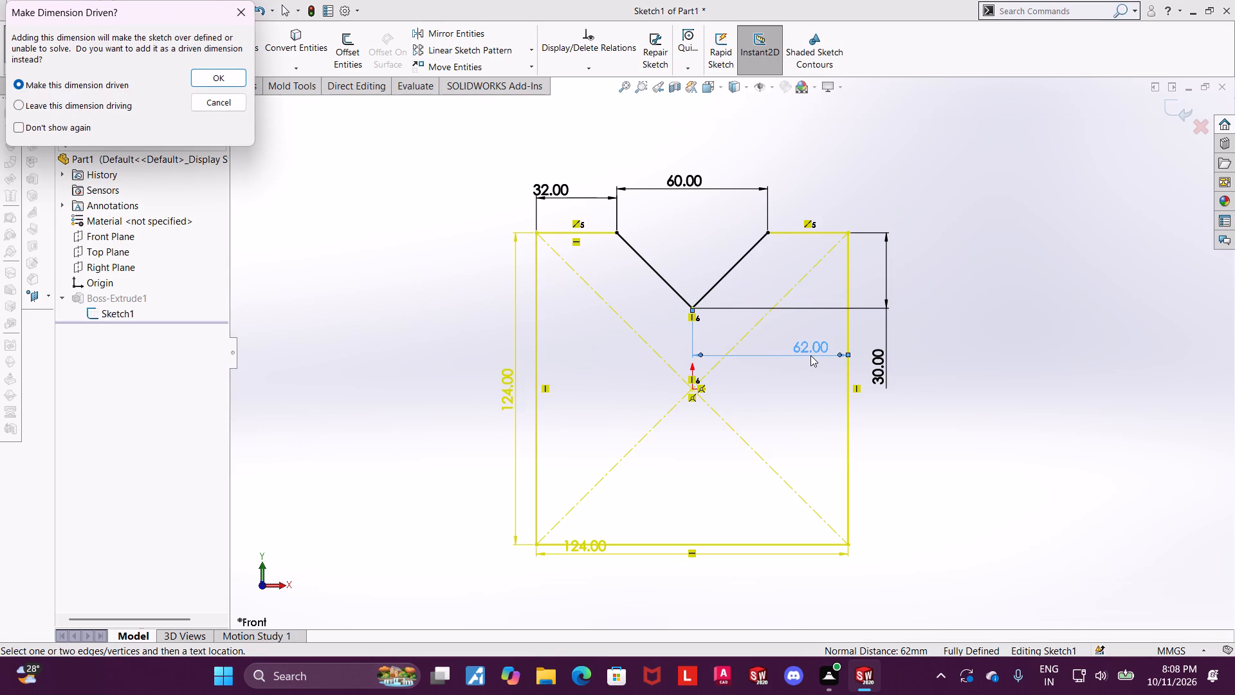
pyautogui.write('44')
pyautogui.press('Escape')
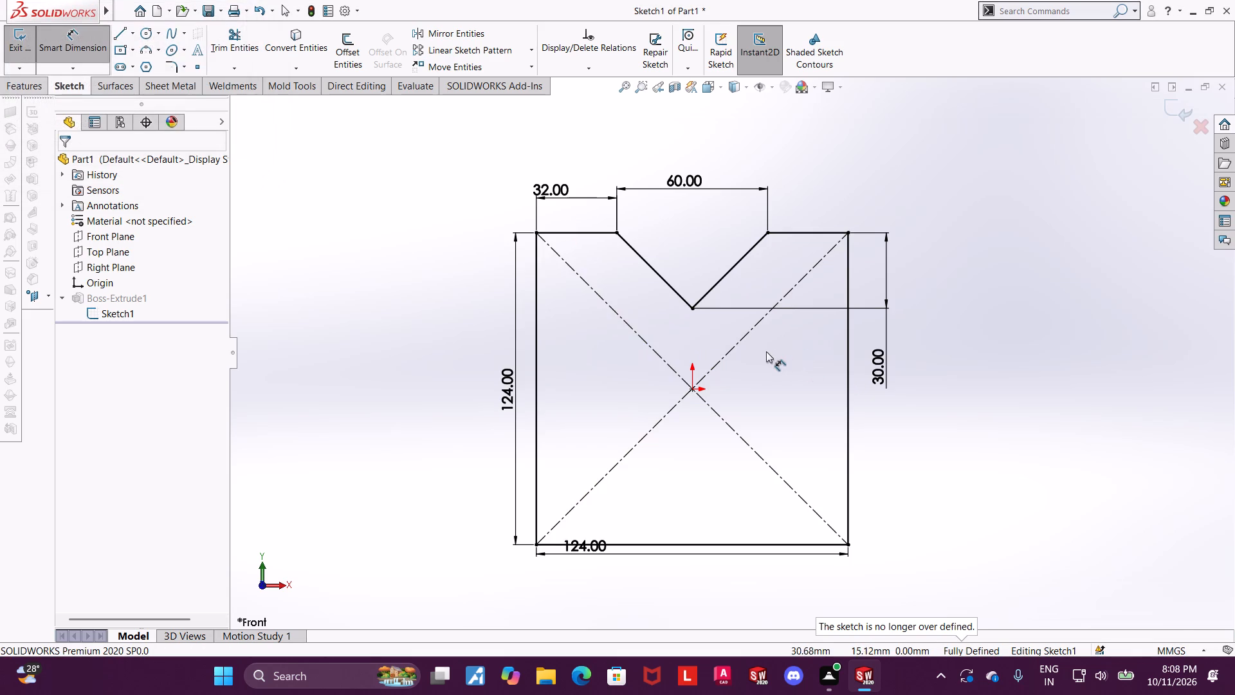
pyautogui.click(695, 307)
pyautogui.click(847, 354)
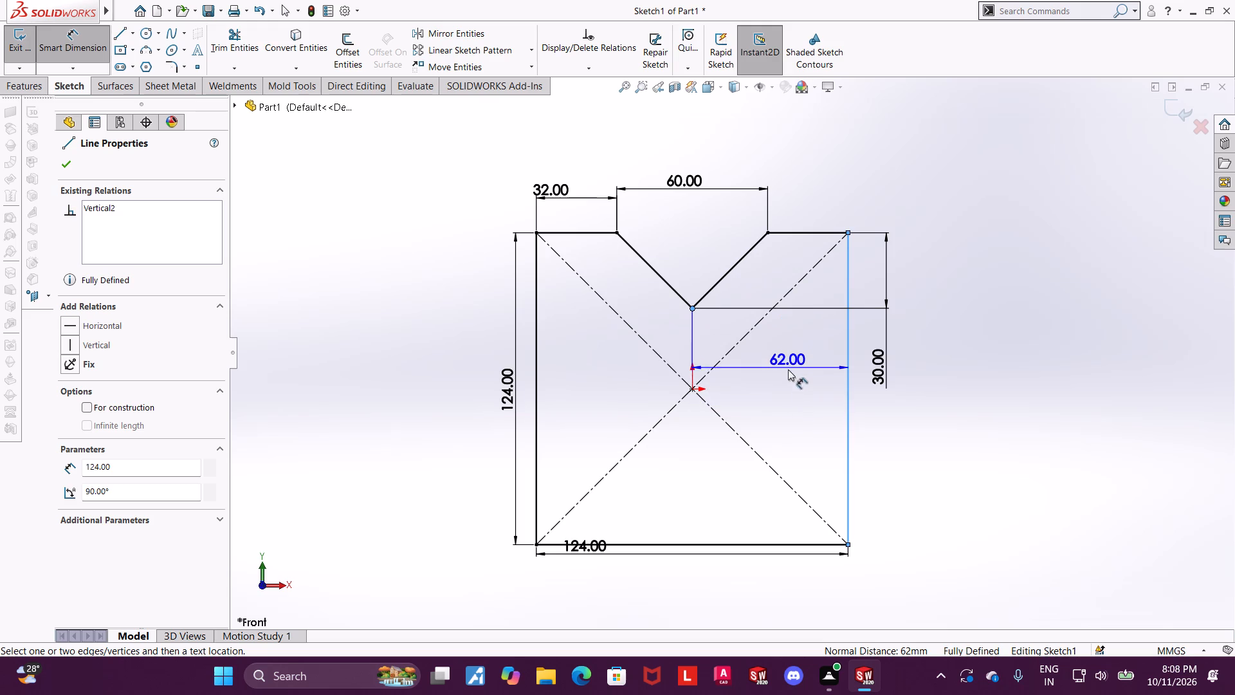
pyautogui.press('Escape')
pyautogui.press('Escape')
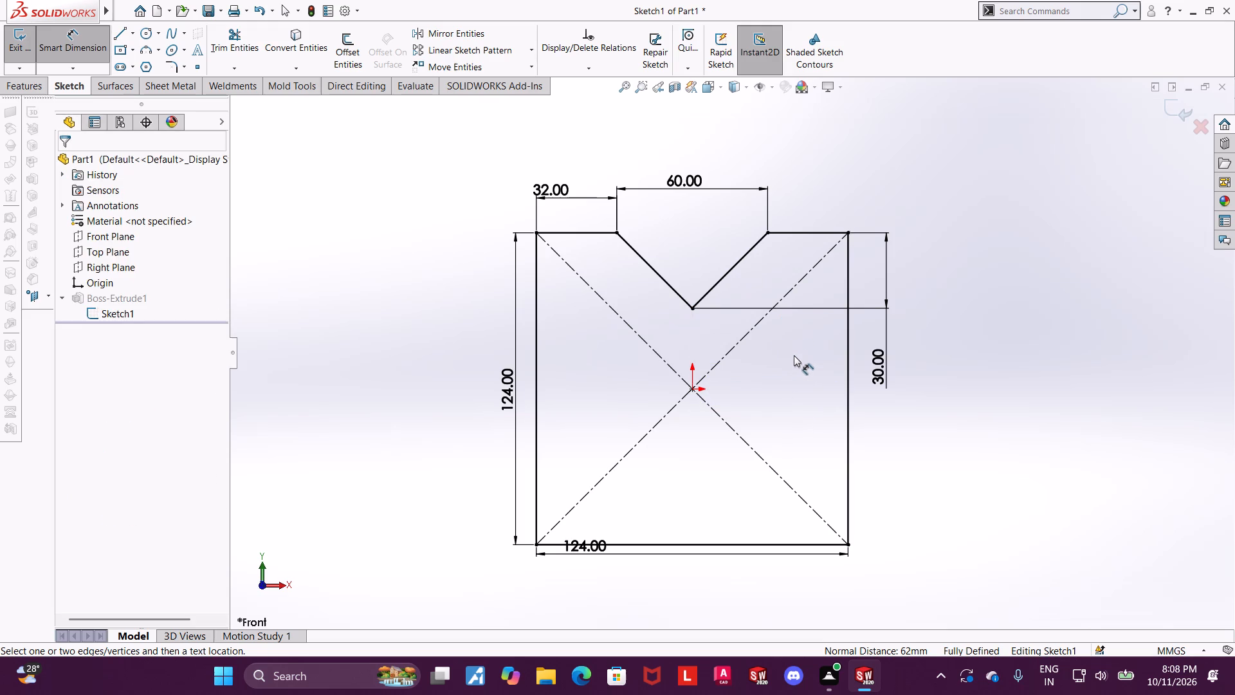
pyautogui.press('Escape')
# Exit the profile sketch to rebuild the extruded block with the V-notch.
pyautogui.scroll(2, 919, 315)
pyautogui.moveTo(822, 349); pyautogui.dragTo(855, 373, button='middle')
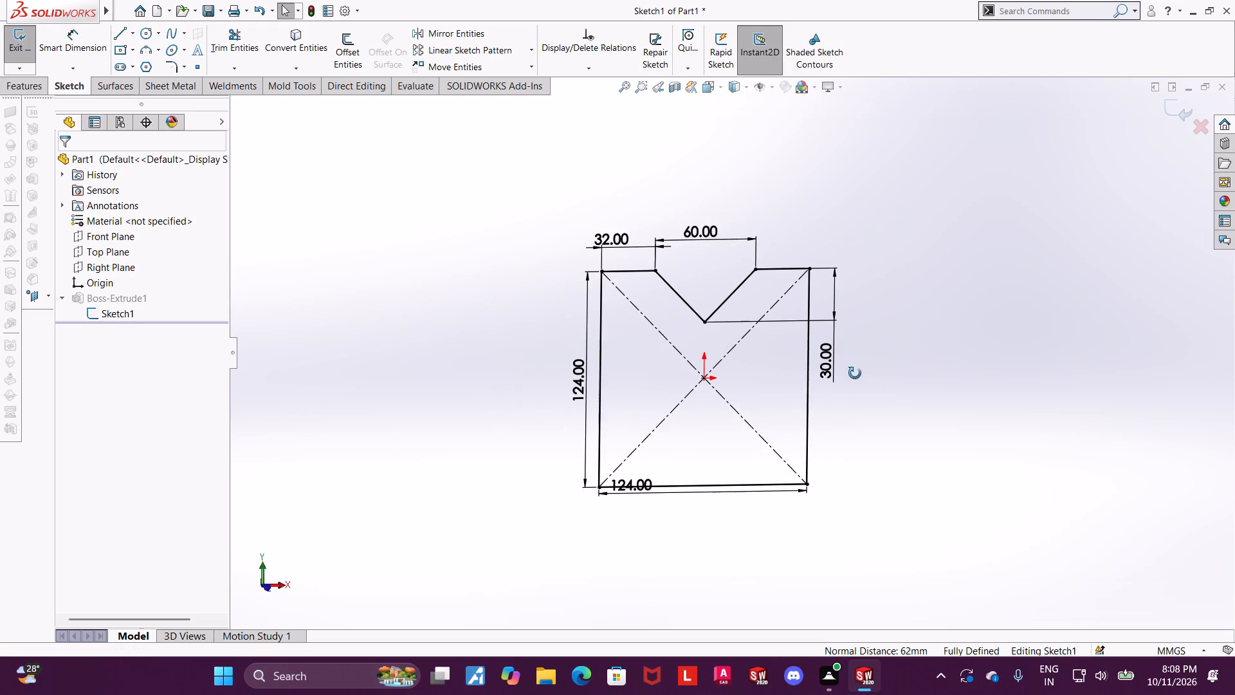
pyautogui.moveTo(855, 373); pyautogui.dragTo(857, 370, button='middle')
pyautogui.click(1176, 120)
pyautogui.moveTo(932, 231); pyautogui.dragTo(944, 243, button='middle')
pyautogui.moveTo(944, 248); pyautogui.dragTo(945, 256, button='middle')
pyautogui.click(93, 317)
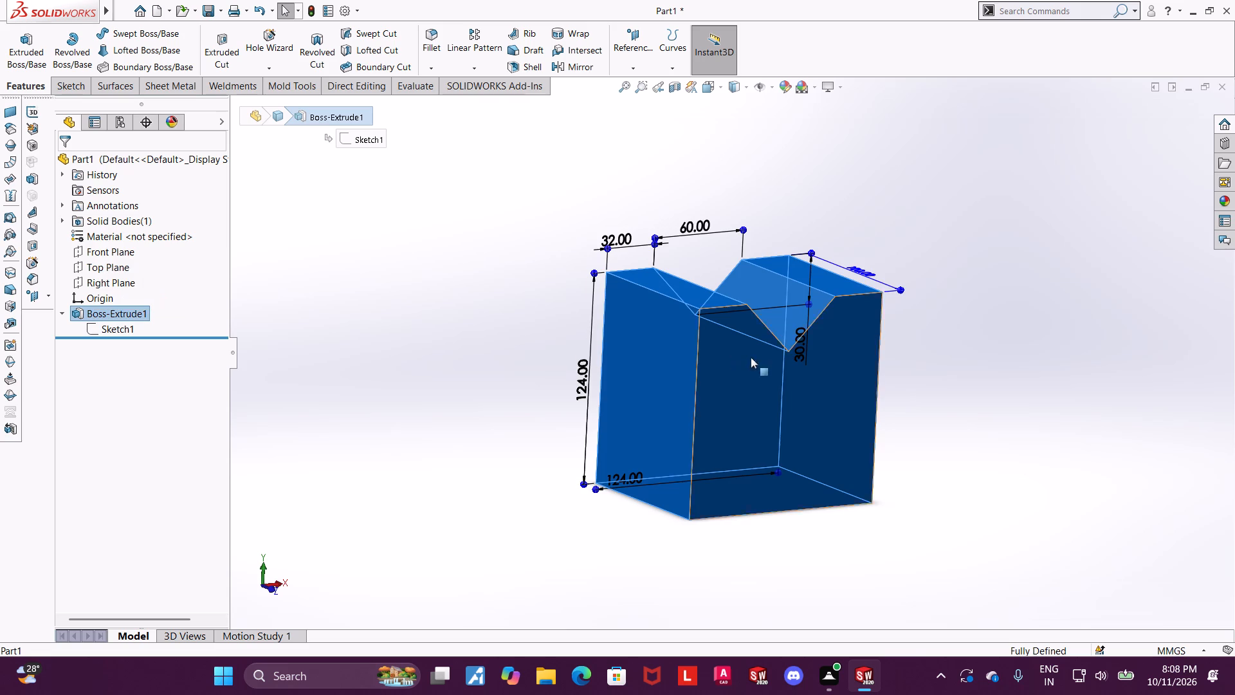
pyautogui.moveTo(573, 350); pyautogui.dragTo(571, 390, button='middle')
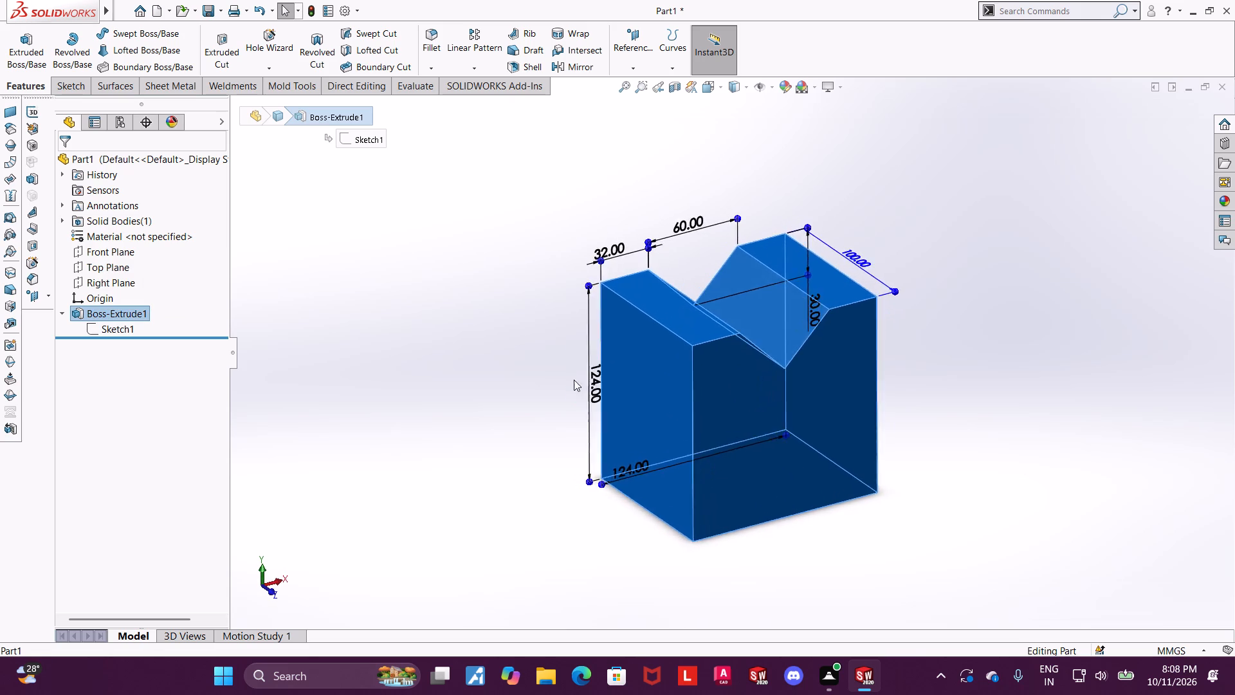
pyautogui.press('Escape')
# Start a new sketch on the block's left side face and view that face straight on.
pyautogui.scroll(1, 870, 392)
pyautogui.moveTo(854, 381); pyautogui.dragTo(866, 367, button='middle')
pyautogui.click(967, 389)
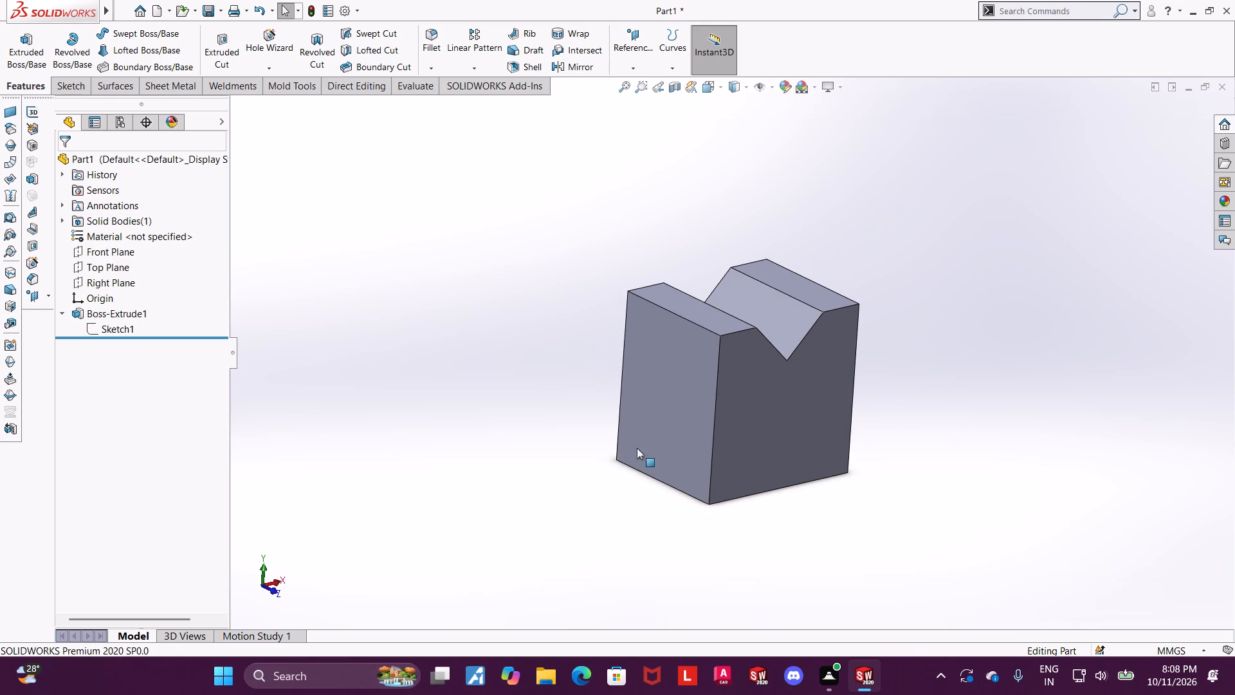
pyautogui.click(636, 445)
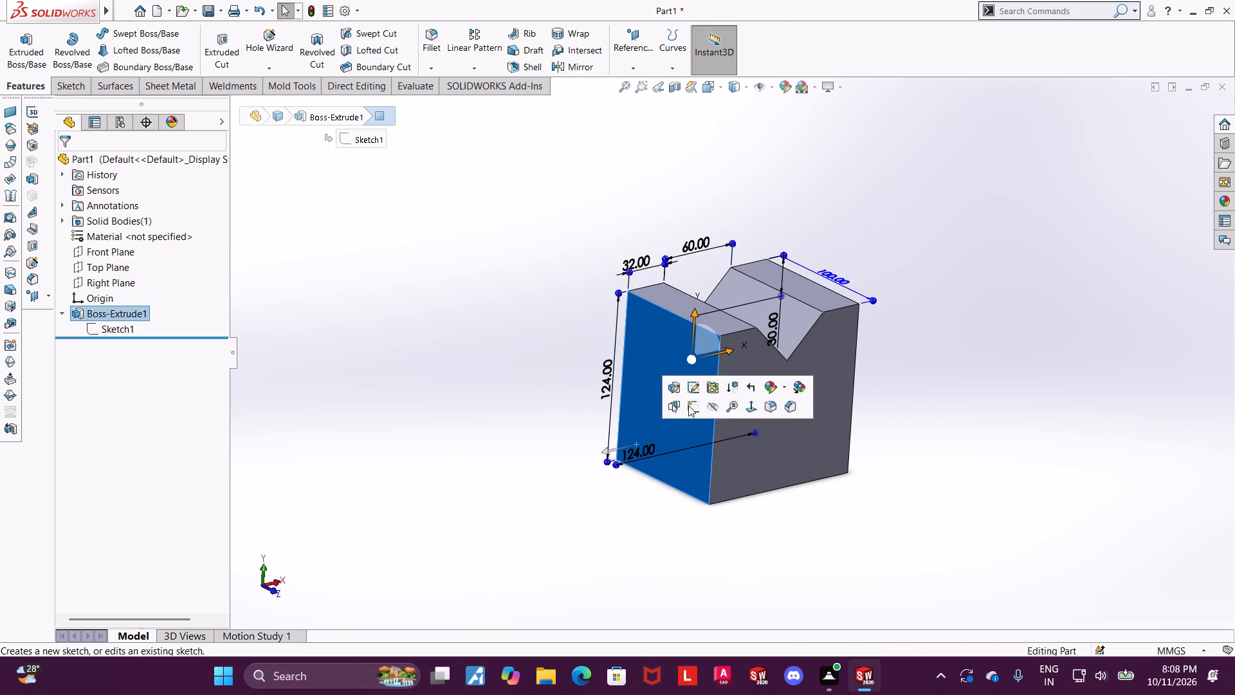
pyautogui.click(688, 405)
pyautogui.click(125, 346)
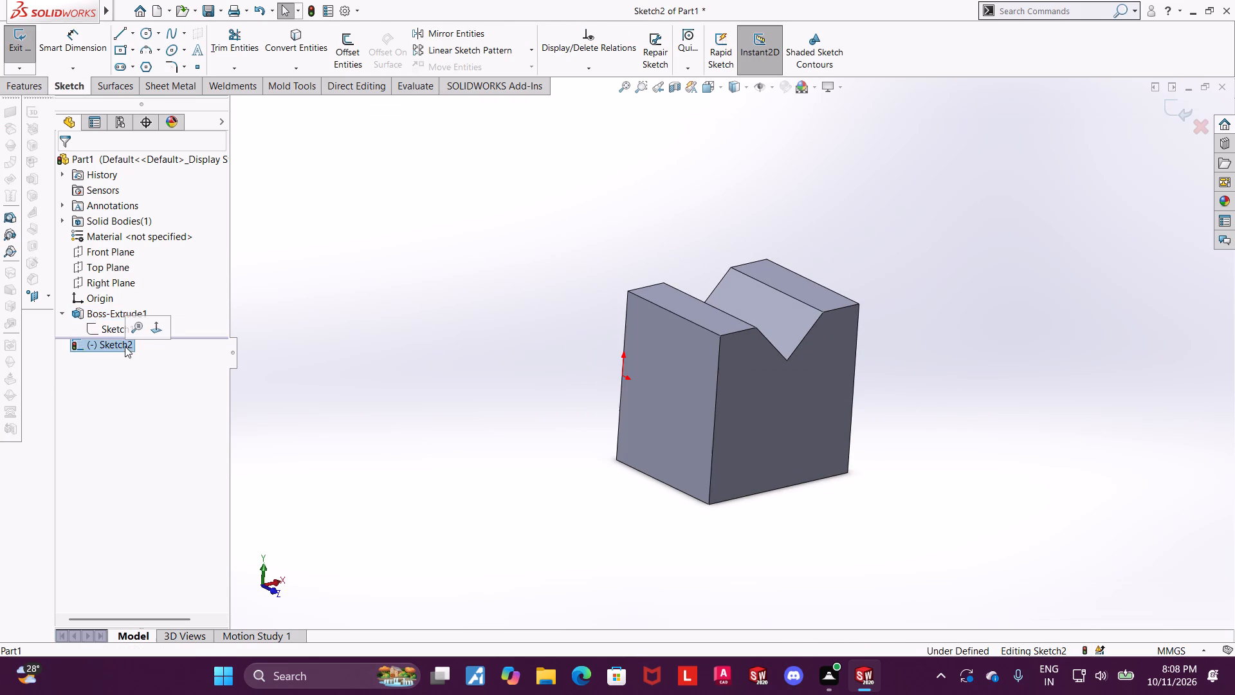
pyautogui.click(153, 333)
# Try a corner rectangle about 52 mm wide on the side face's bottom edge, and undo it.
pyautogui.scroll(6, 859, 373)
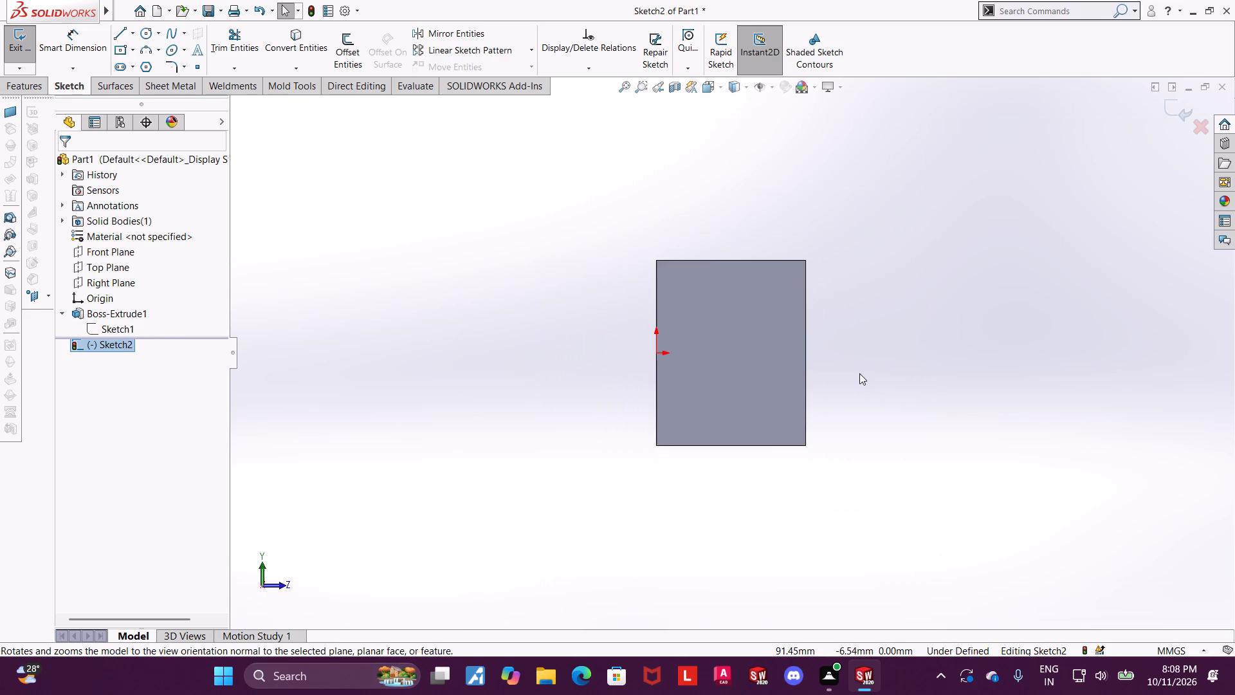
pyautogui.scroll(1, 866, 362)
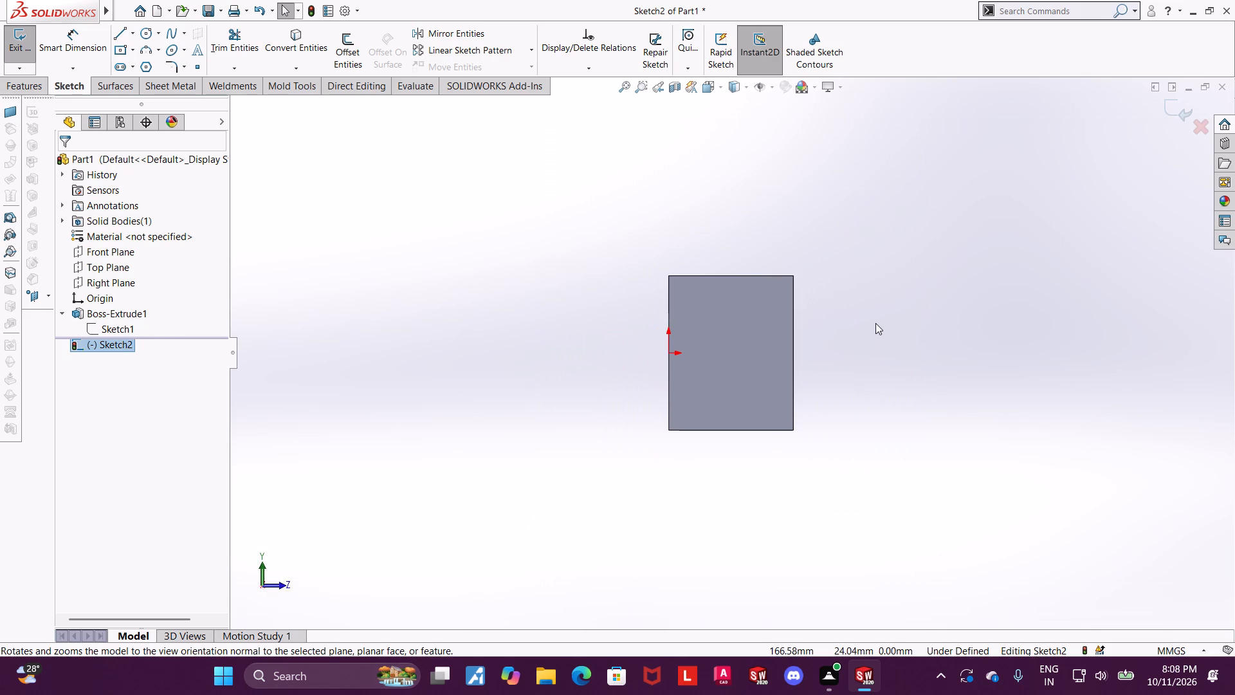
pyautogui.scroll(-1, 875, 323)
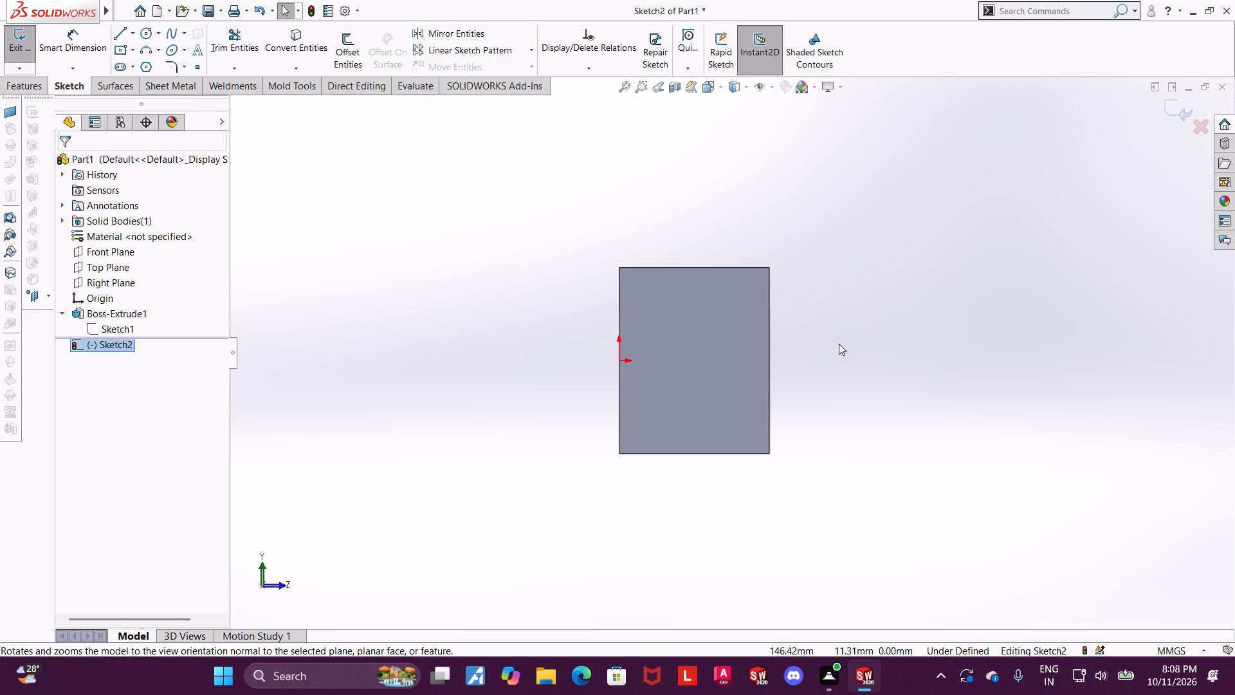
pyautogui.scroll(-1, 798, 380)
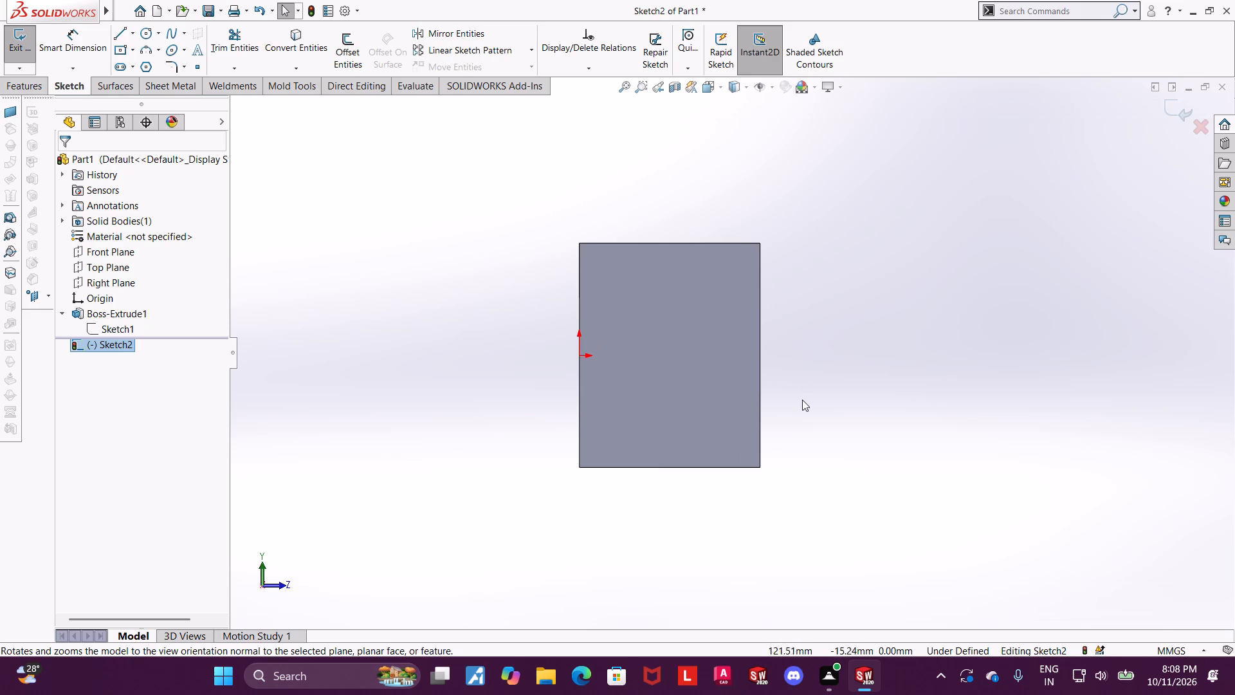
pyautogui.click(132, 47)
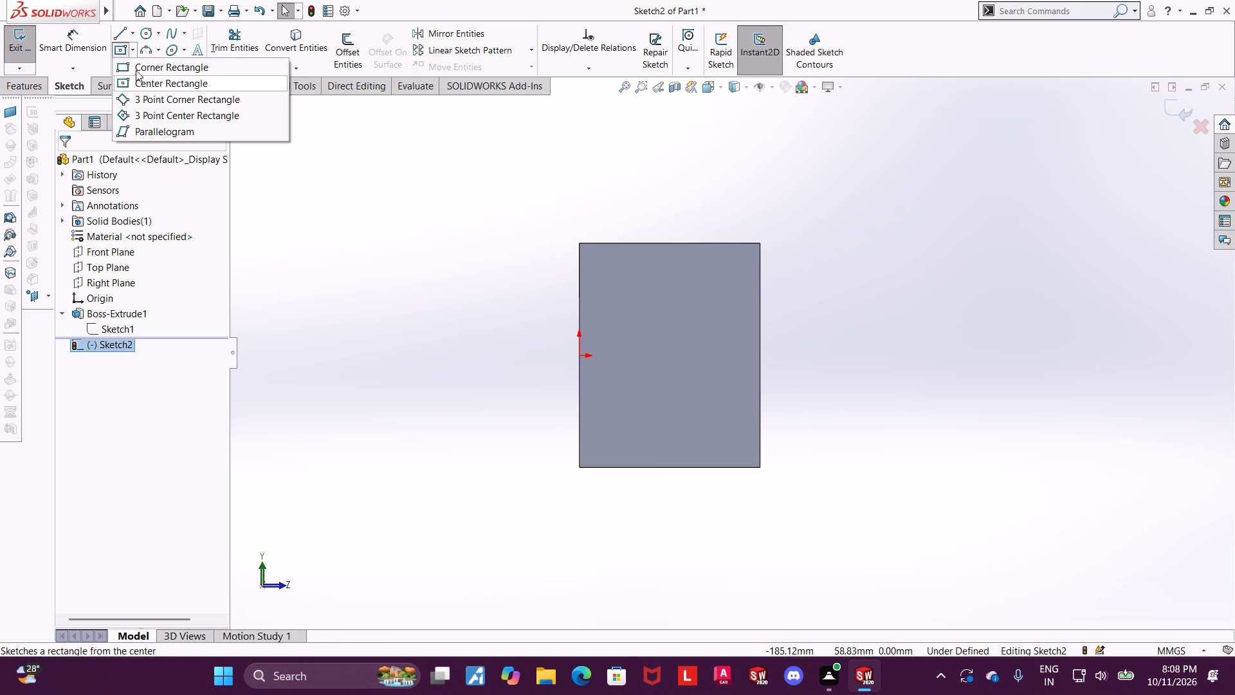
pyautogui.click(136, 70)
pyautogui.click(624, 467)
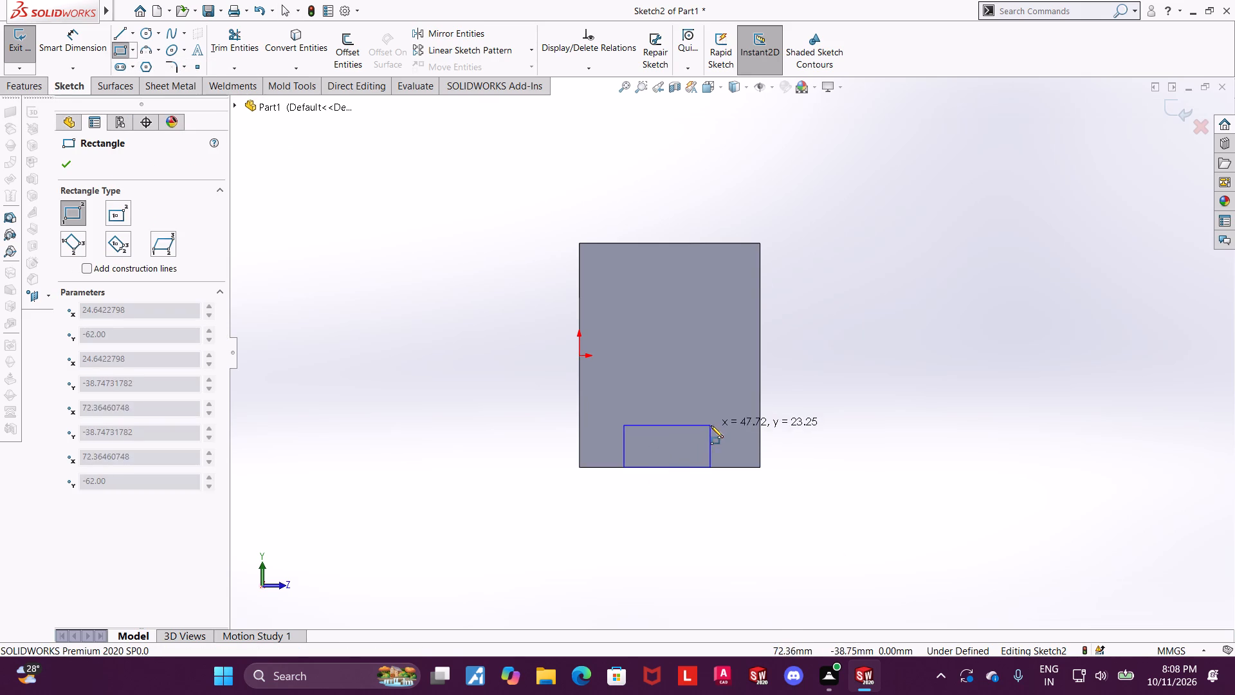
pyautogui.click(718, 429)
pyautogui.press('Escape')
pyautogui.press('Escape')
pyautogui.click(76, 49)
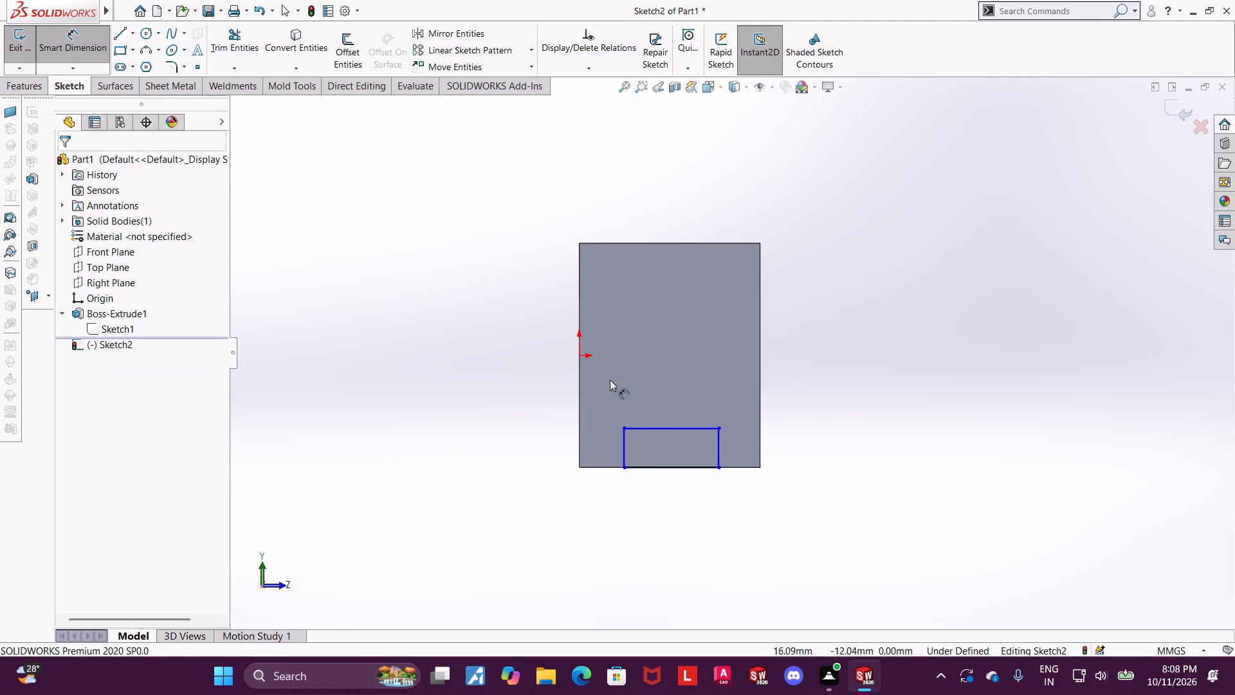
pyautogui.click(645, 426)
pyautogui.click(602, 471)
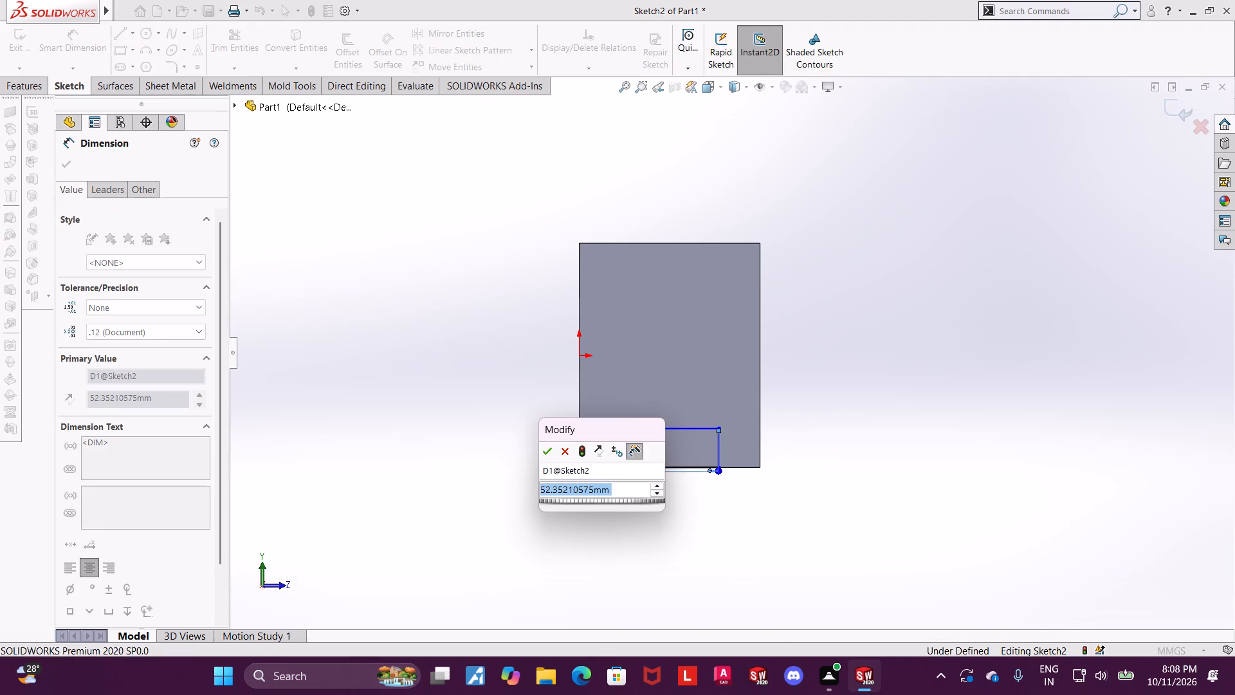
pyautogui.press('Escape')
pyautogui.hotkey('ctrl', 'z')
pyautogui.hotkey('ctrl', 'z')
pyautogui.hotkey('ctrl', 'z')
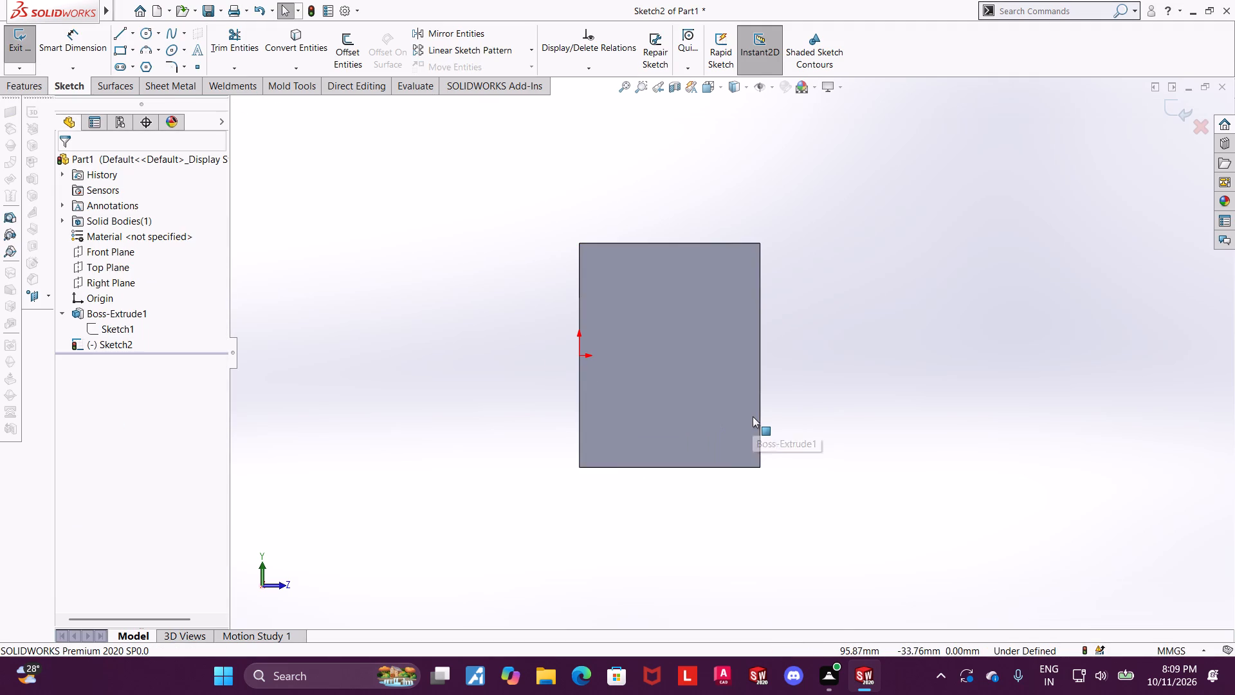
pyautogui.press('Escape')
# Sketch a corner rectangle about 58 mm wide and 24 mm high, standing on the side face's bottom edge.
pyautogui.scroll(-1, 741, 421)
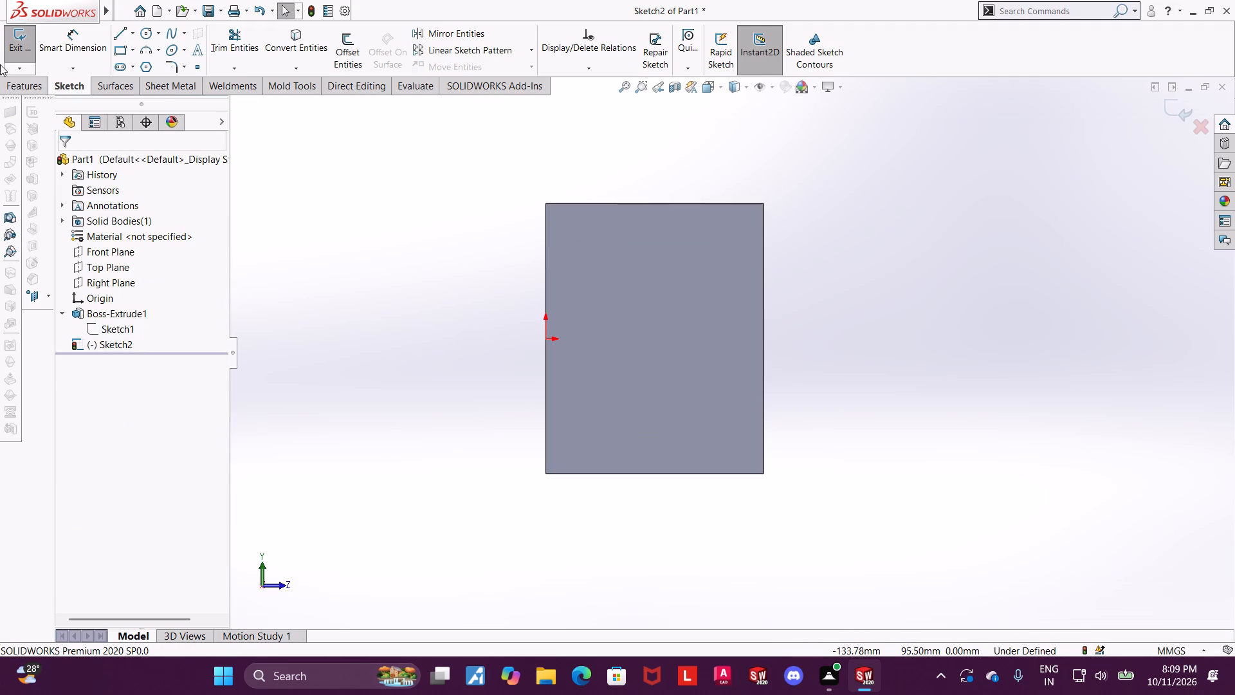
pyautogui.click(66, 53)
pyautogui.press('Escape')
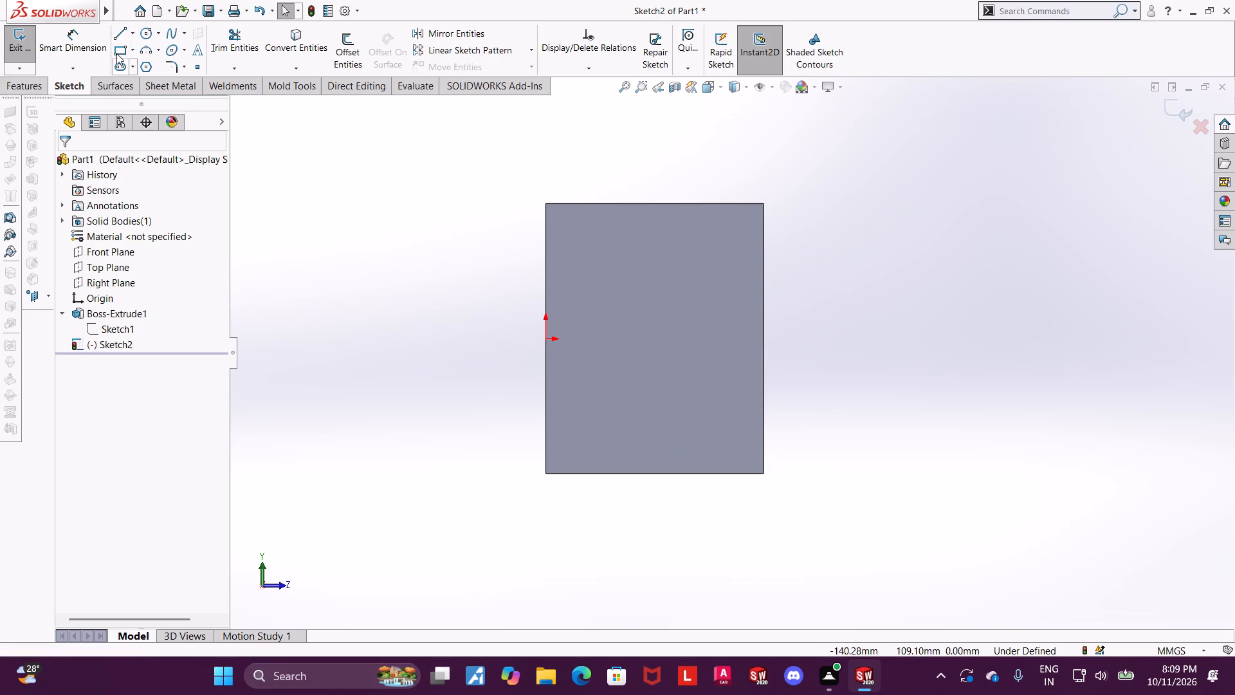
pyautogui.click(116, 53)
pyautogui.click(593, 476)
pyautogui.click(718, 422)
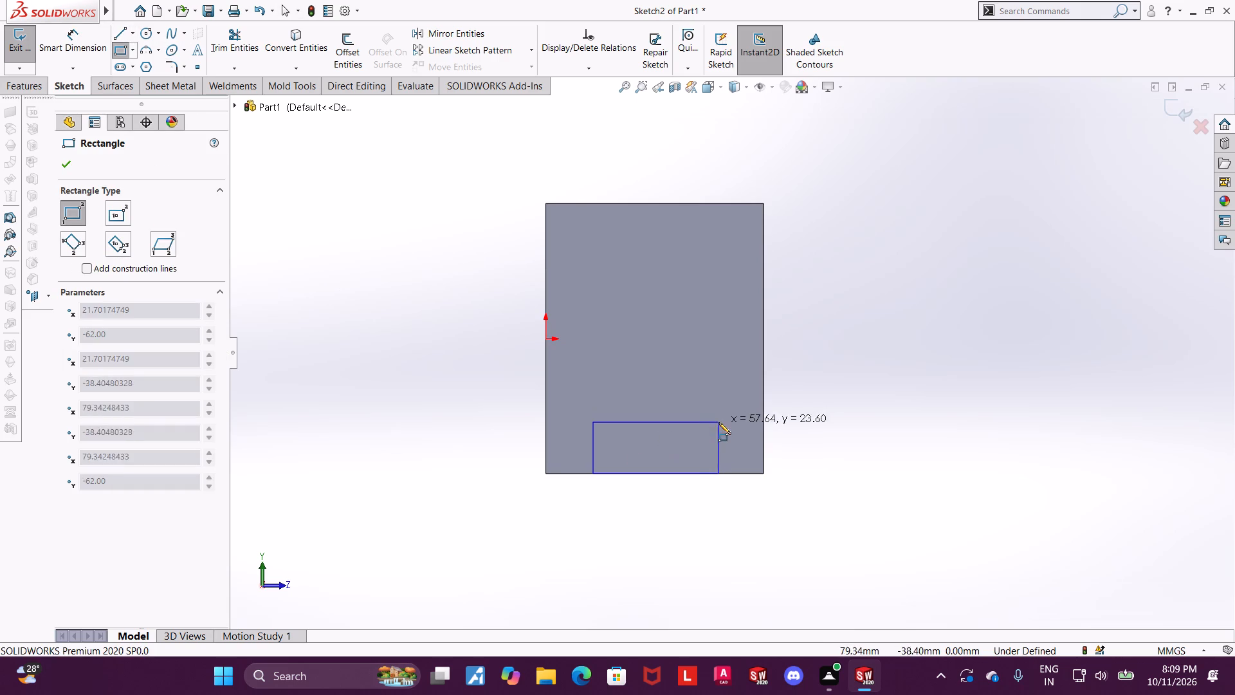
pyautogui.press('Escape')
# Dimension the rectangle's top line from the face's bottom edge and set the height to 12 mm.
pyautogui.click(72, 42)
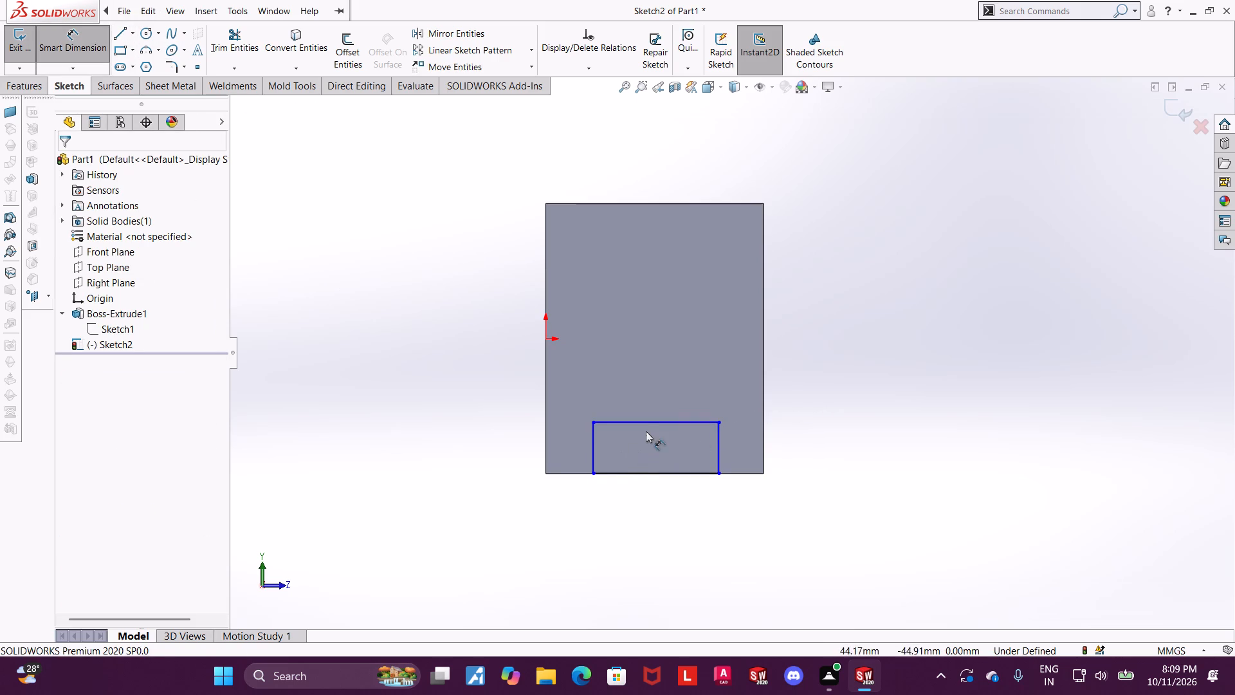
pyautogui.click(646, 423)
pyautogui.click(569, 473)
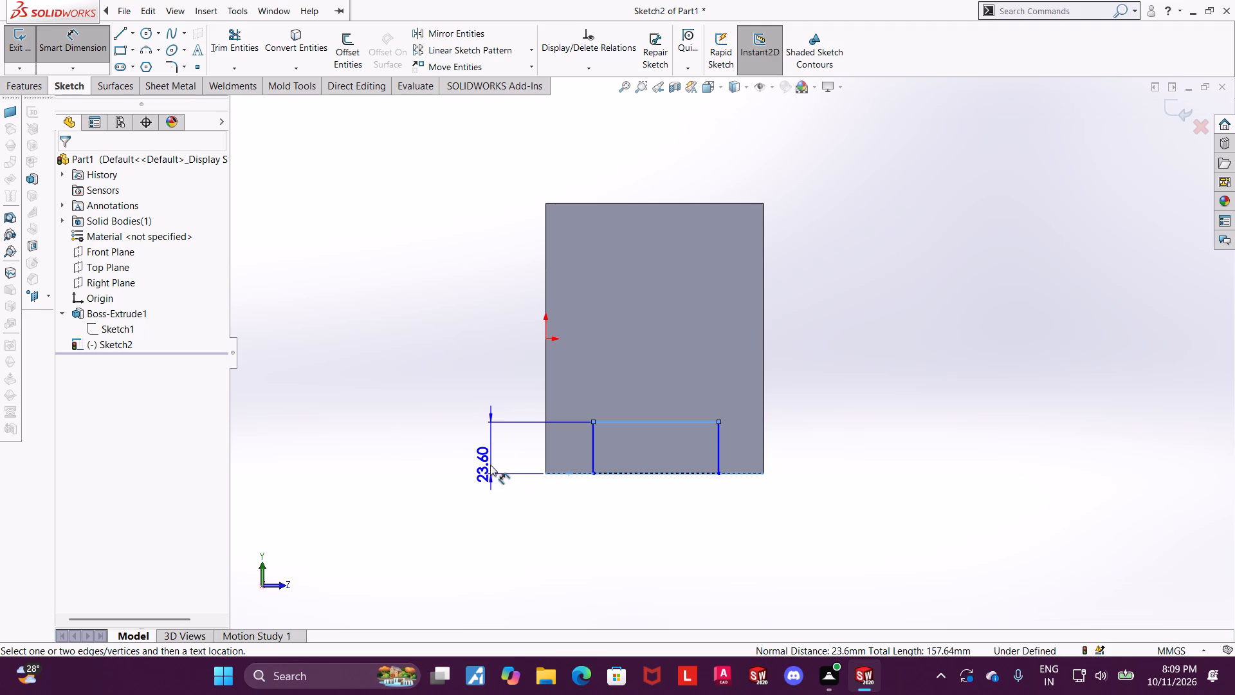
pyautogui.click(490, 465)
pyautogui.write('12')
pyautogui.press('Return')
pyautogui.press('Escape')
pyautogui.press('Escape')
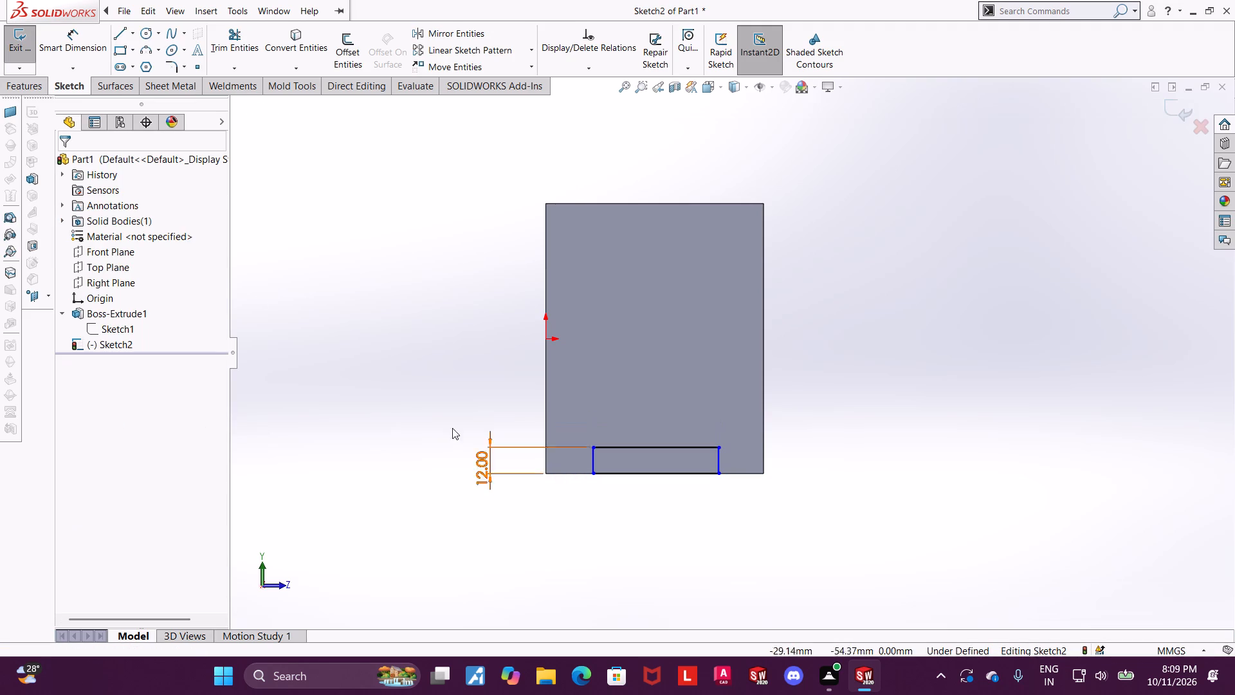
# Dimension the rectangle's bottom line and set its width to 36 mm.
pyautogui.click(74, 32)
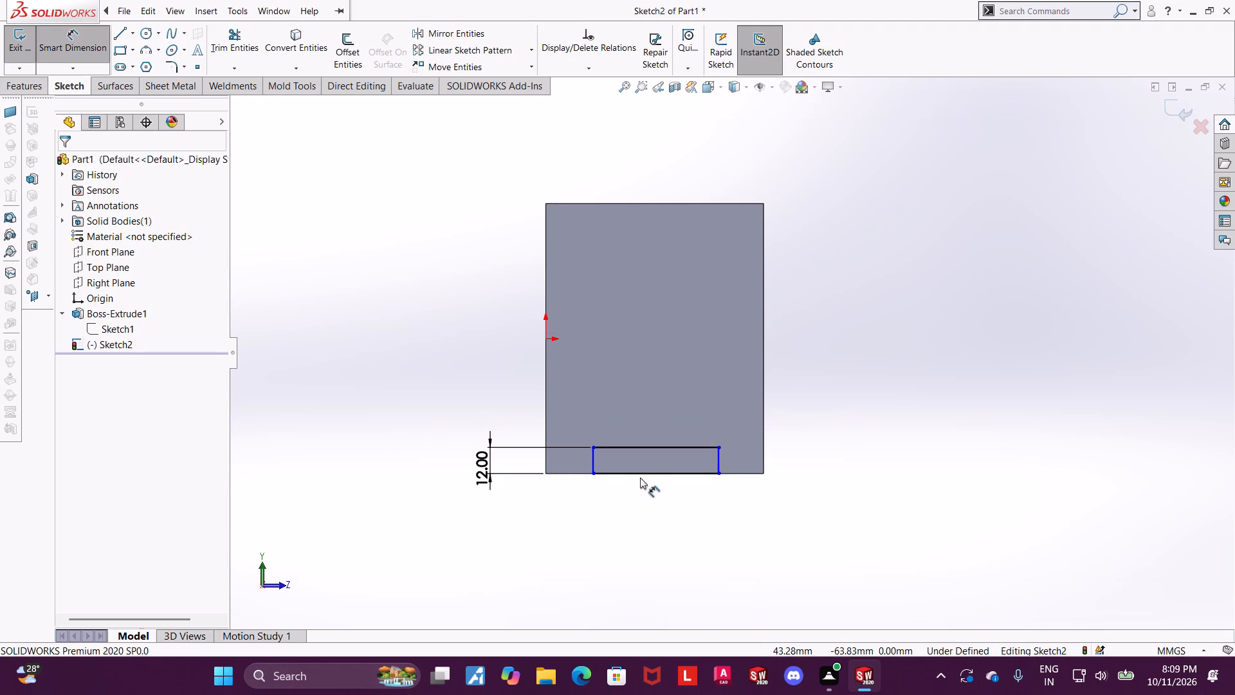
pyautogui.click(640, 477)
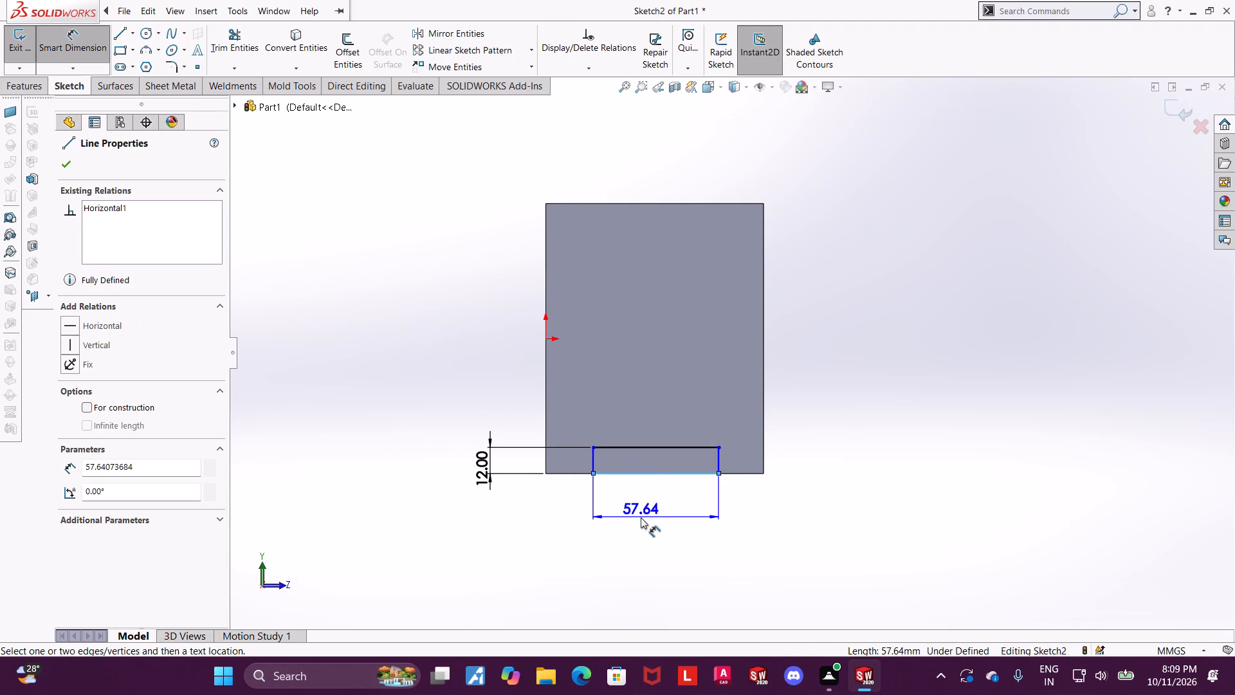
pyautogui.click(641, 517)
pyautogui.write('36')
pyautogui.press('Return')
pyautogui.press('Escape')
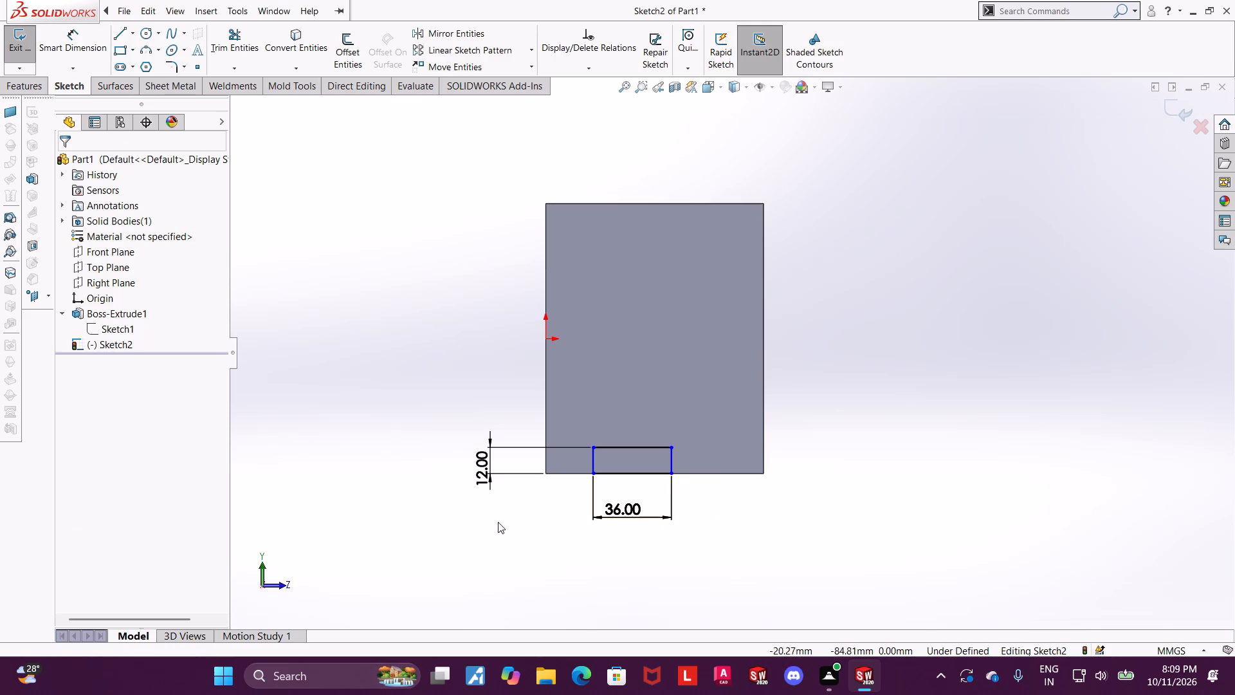
pyautogui.press('Escape')
# Set the distance from the rectangle's right side to the face's right edge to 32 mm.
pyautogui.click(66, 32)
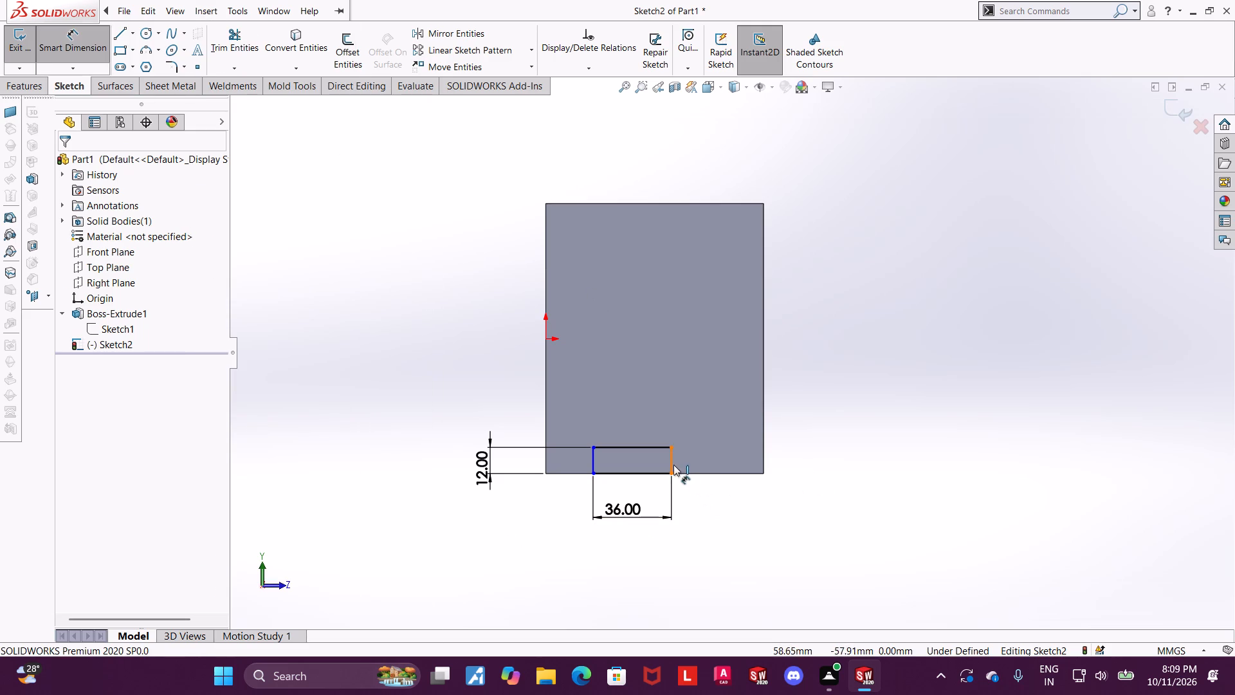
pyautogui.click(673, 465)
pyautogui.click(765, 441)
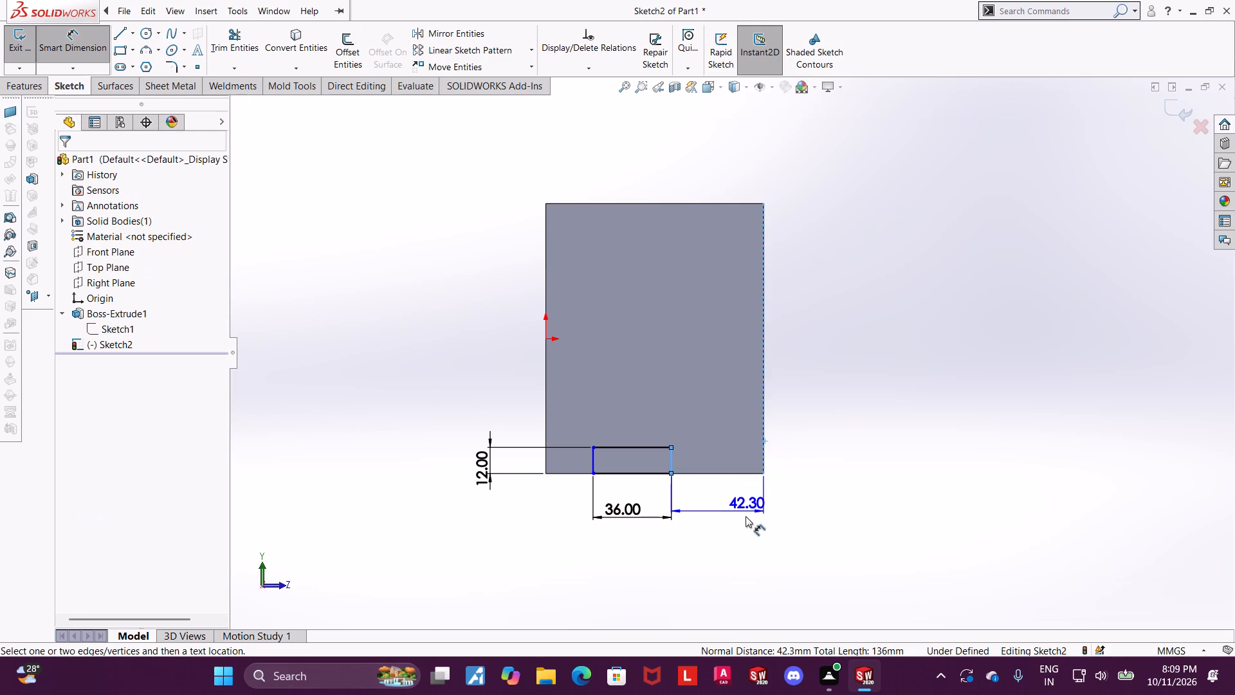
pyautogui.click(746, 516)
pyautogui.write('32')
pyautogui.press('Return')
pyautogui.press('Escape')
pyautogui.press('Escape')
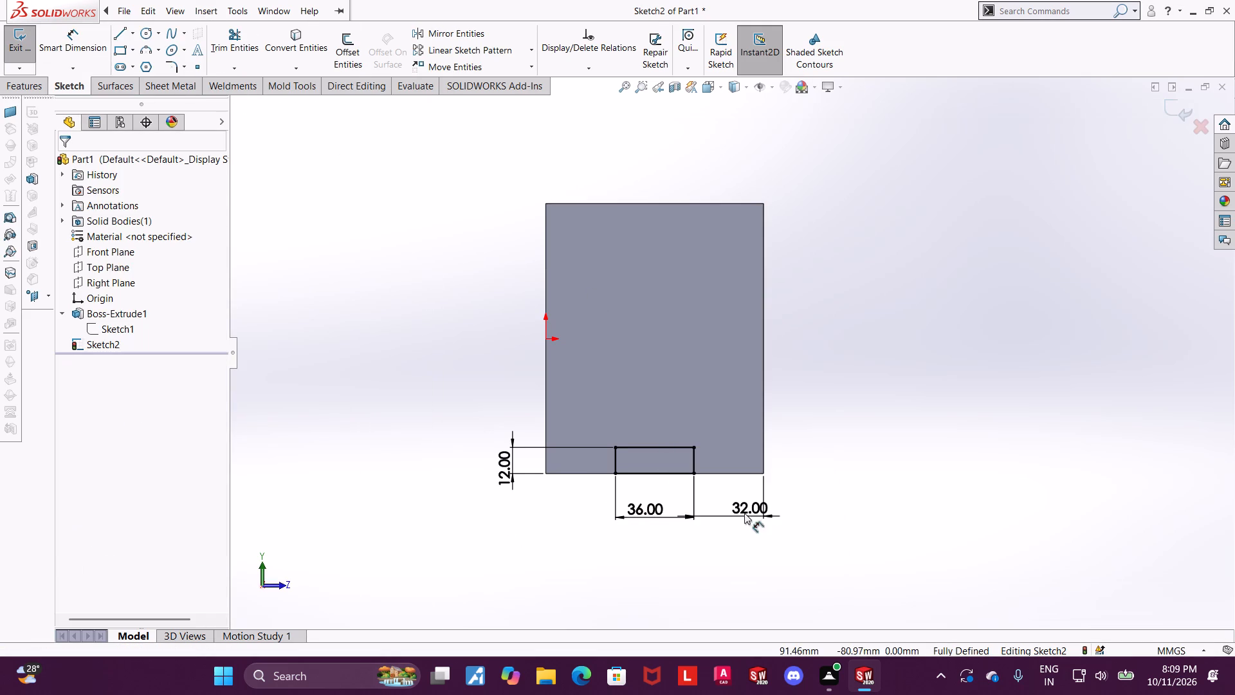
pyautogui.scroll(-1, 905, 423)
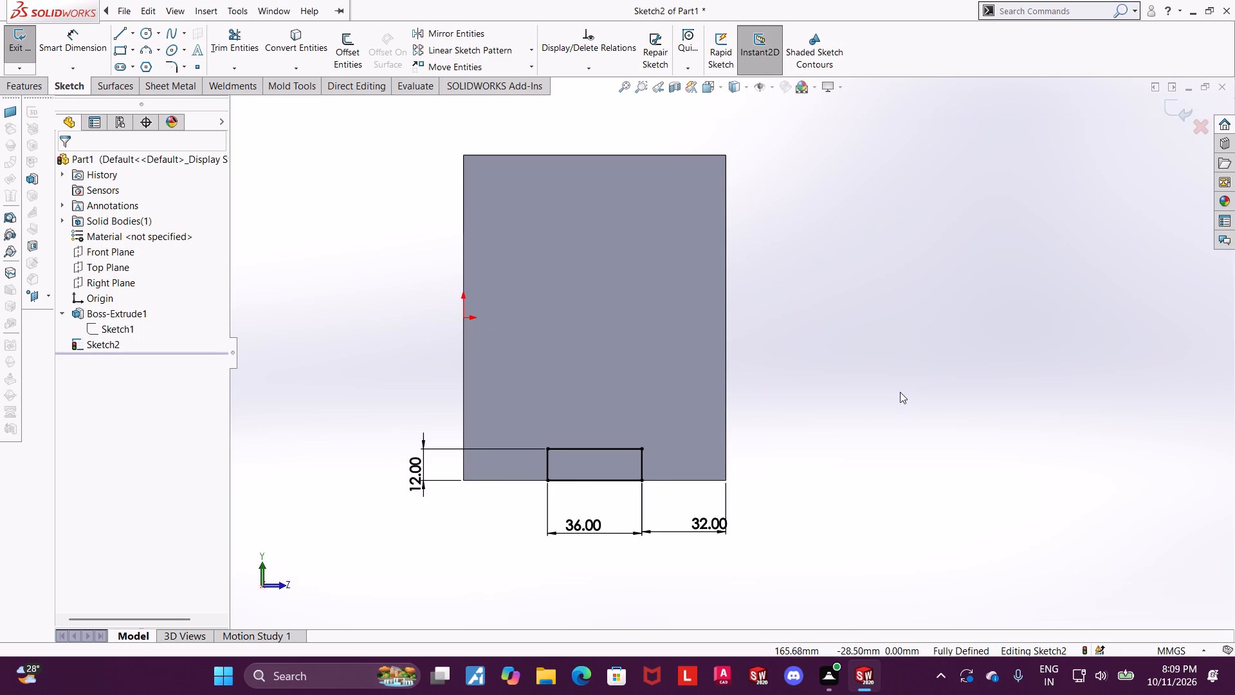
# Sketch a slanted line about 88 mm long from the midpoint of the face's top edge to its right edge.
pyautogui.scroll(1, 910, 373)
pyautogui.scroll(-1, 879, 241)
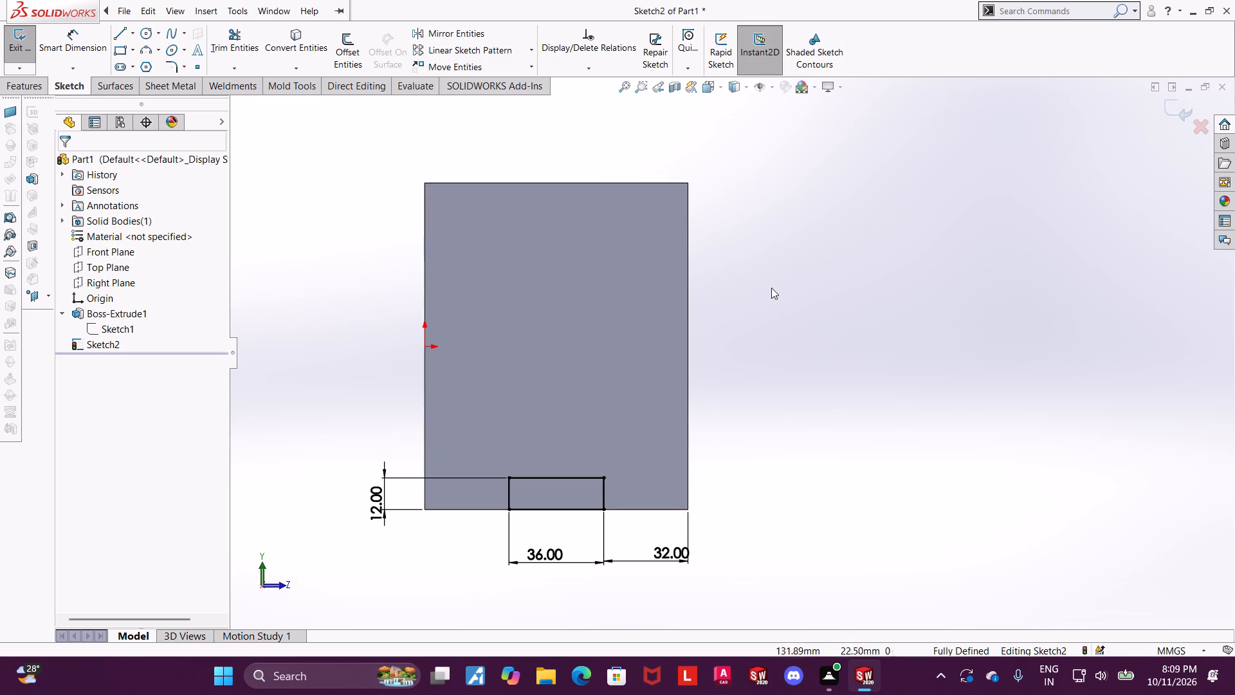
pyautogui.click(123, 37)
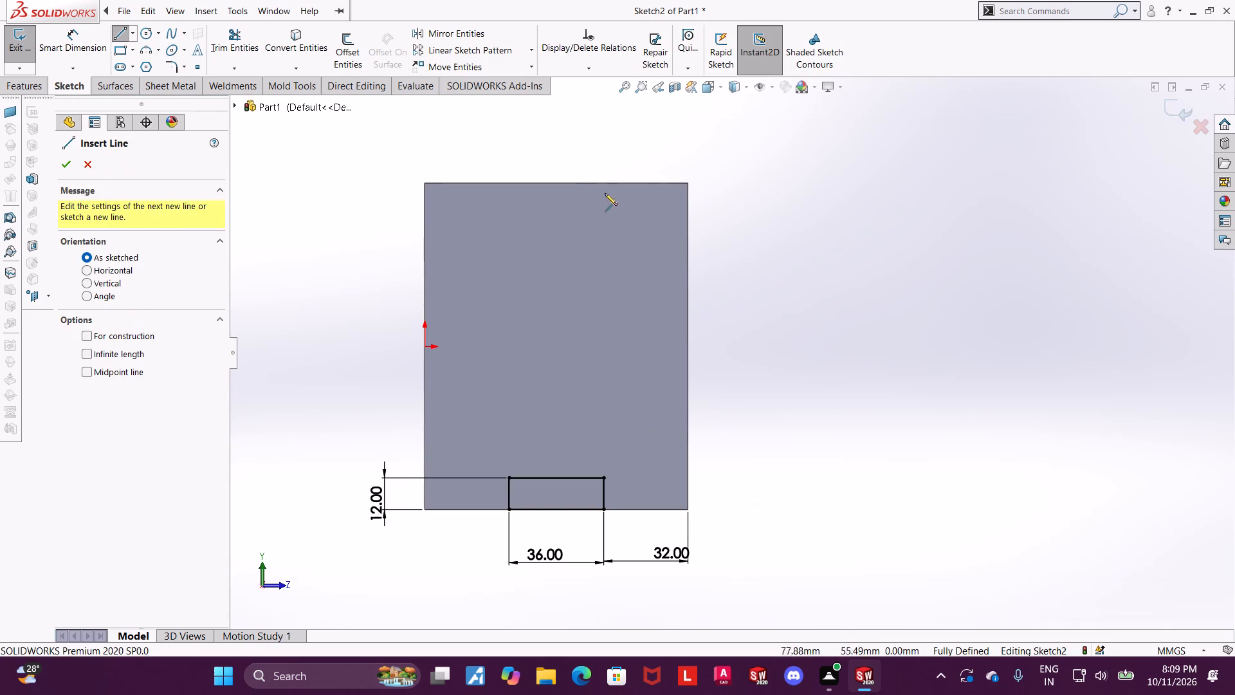
pyautogui.click(555, 184)
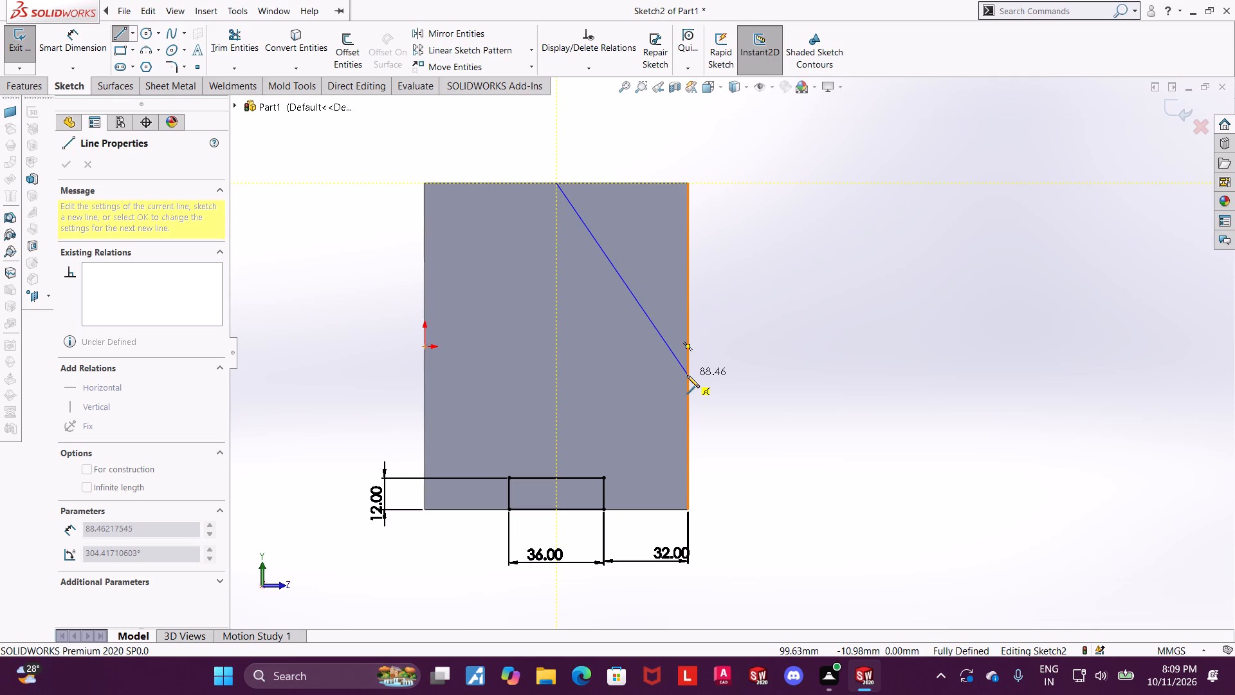
pyautogui.click(687, 375)
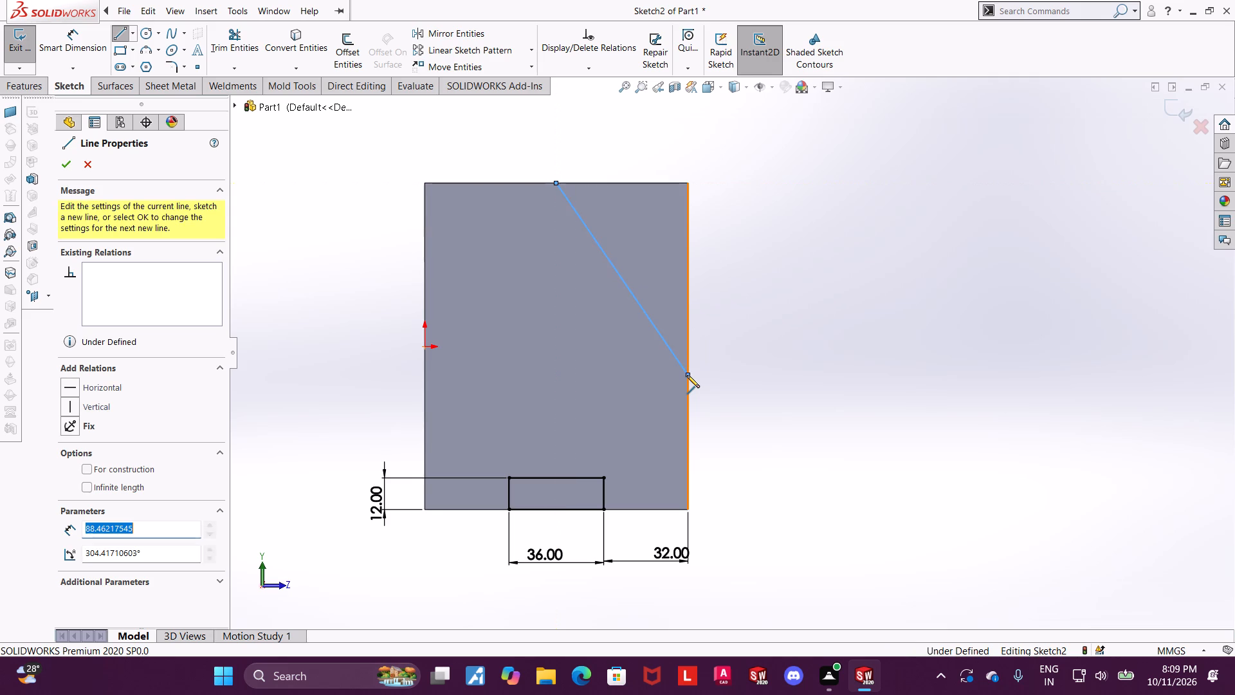
pyautogui.press('Escape')
pyautogui.press('Escape')
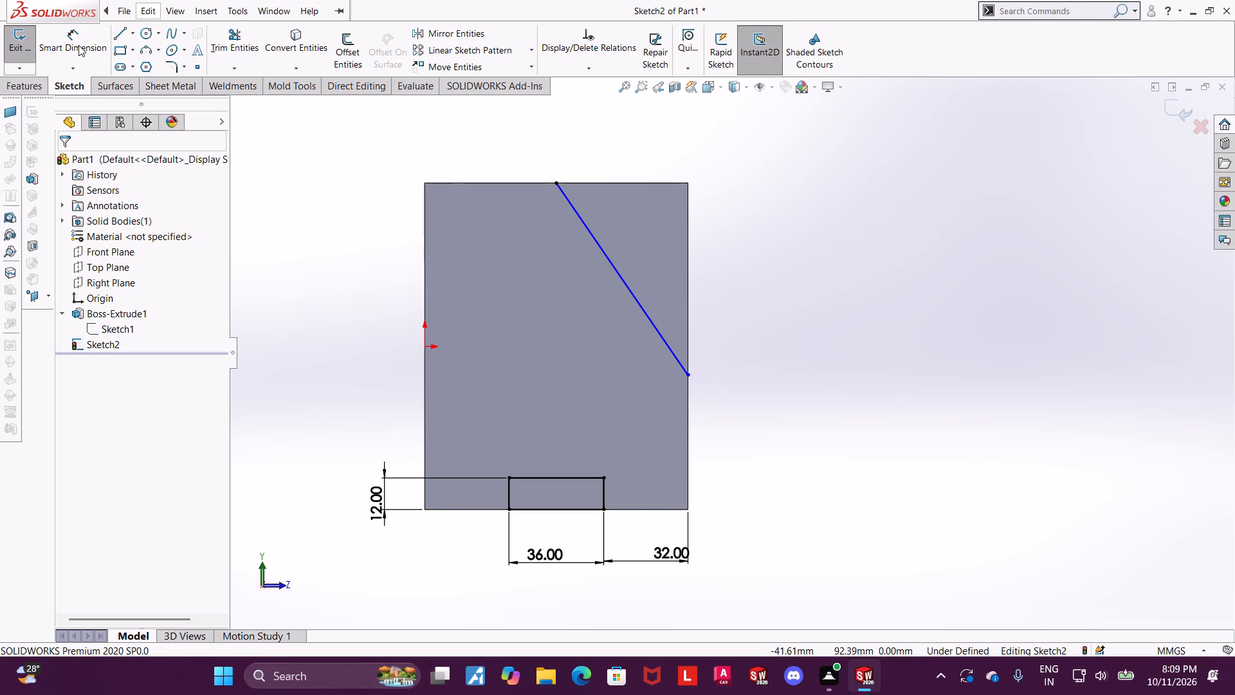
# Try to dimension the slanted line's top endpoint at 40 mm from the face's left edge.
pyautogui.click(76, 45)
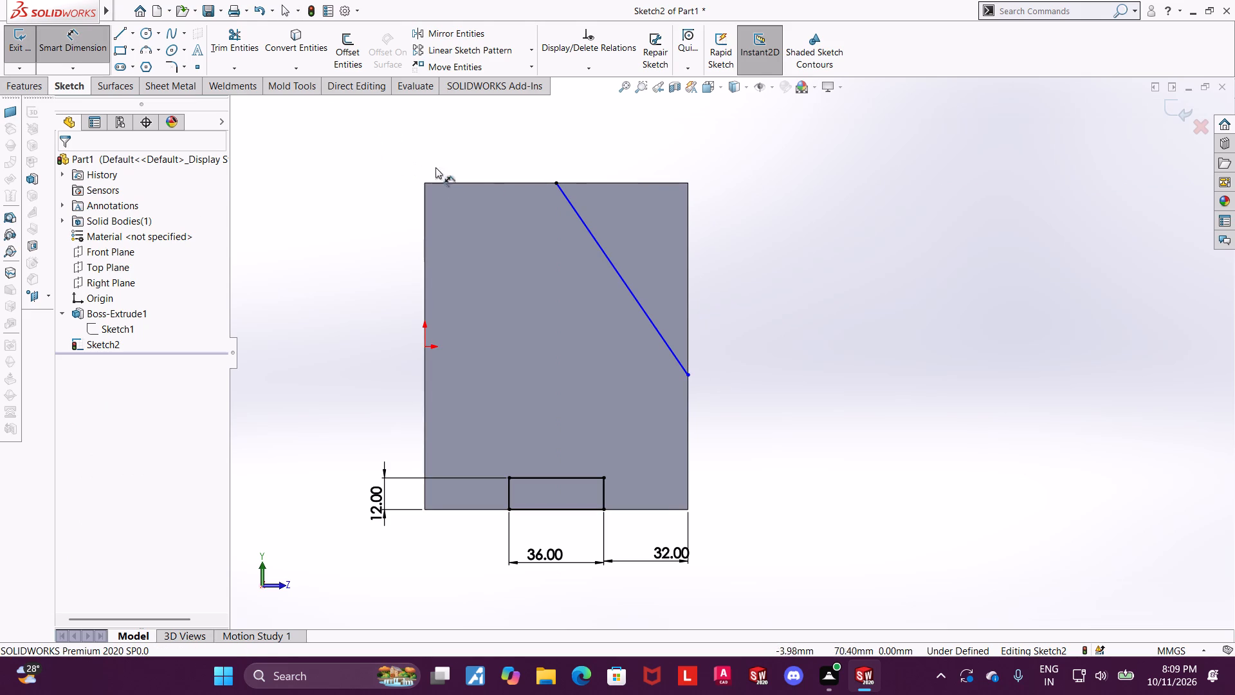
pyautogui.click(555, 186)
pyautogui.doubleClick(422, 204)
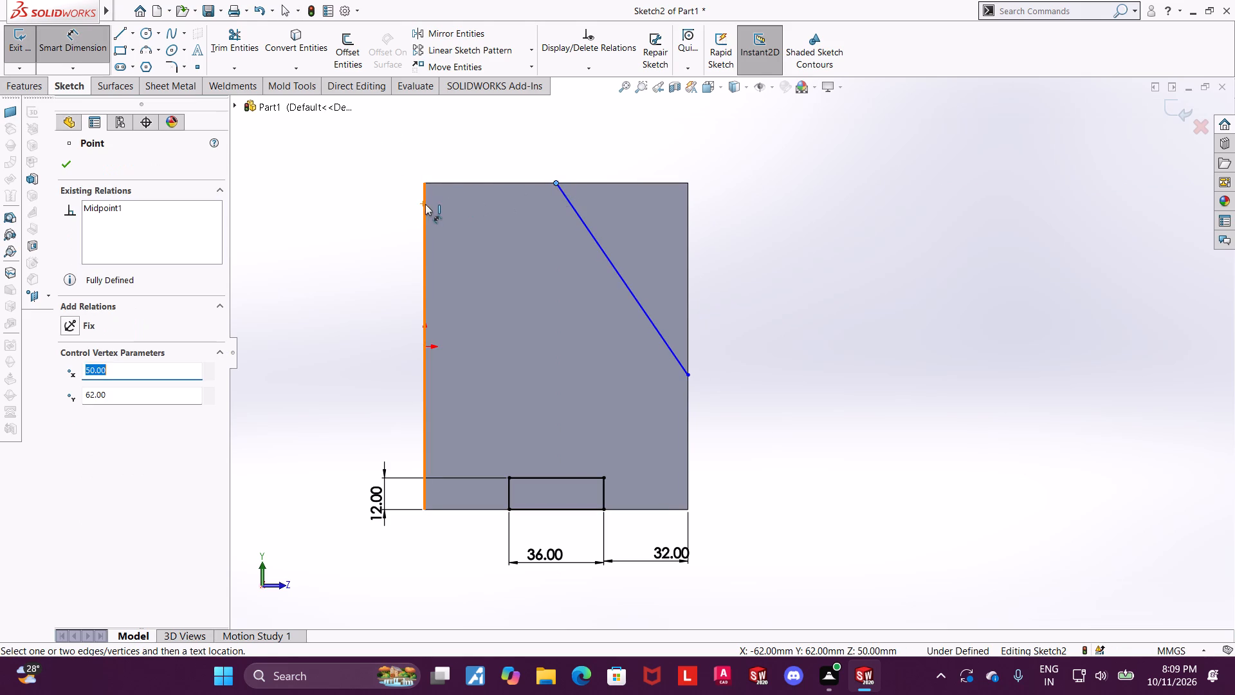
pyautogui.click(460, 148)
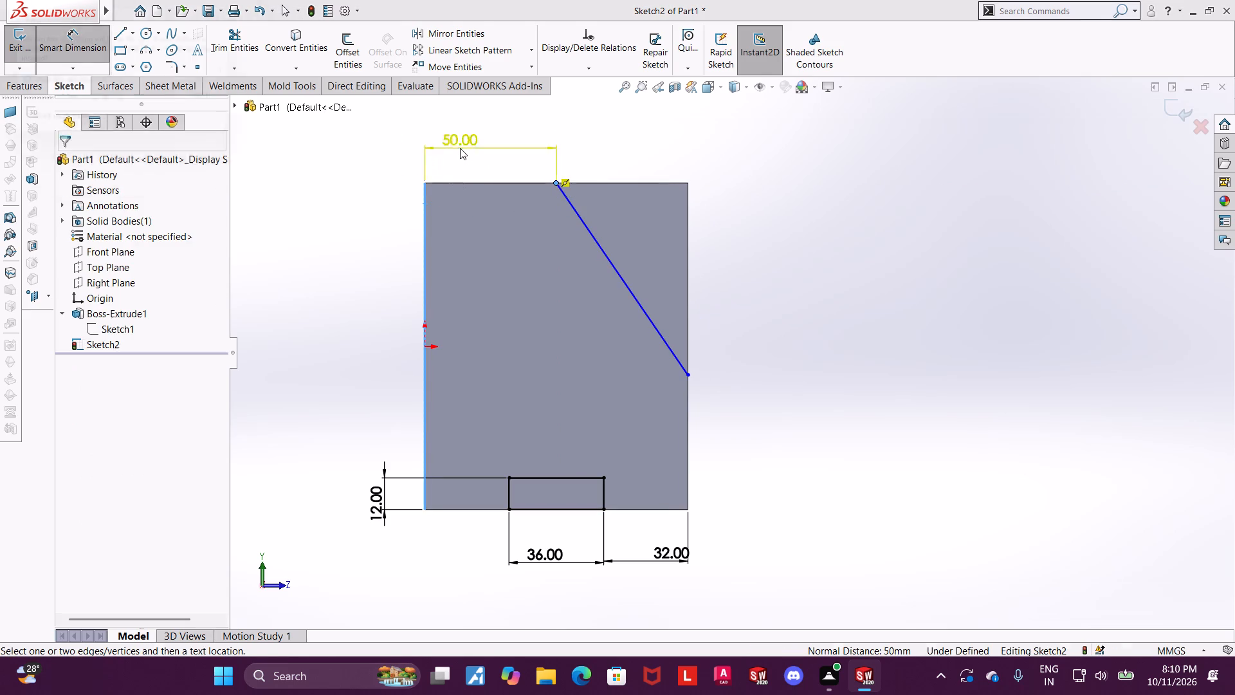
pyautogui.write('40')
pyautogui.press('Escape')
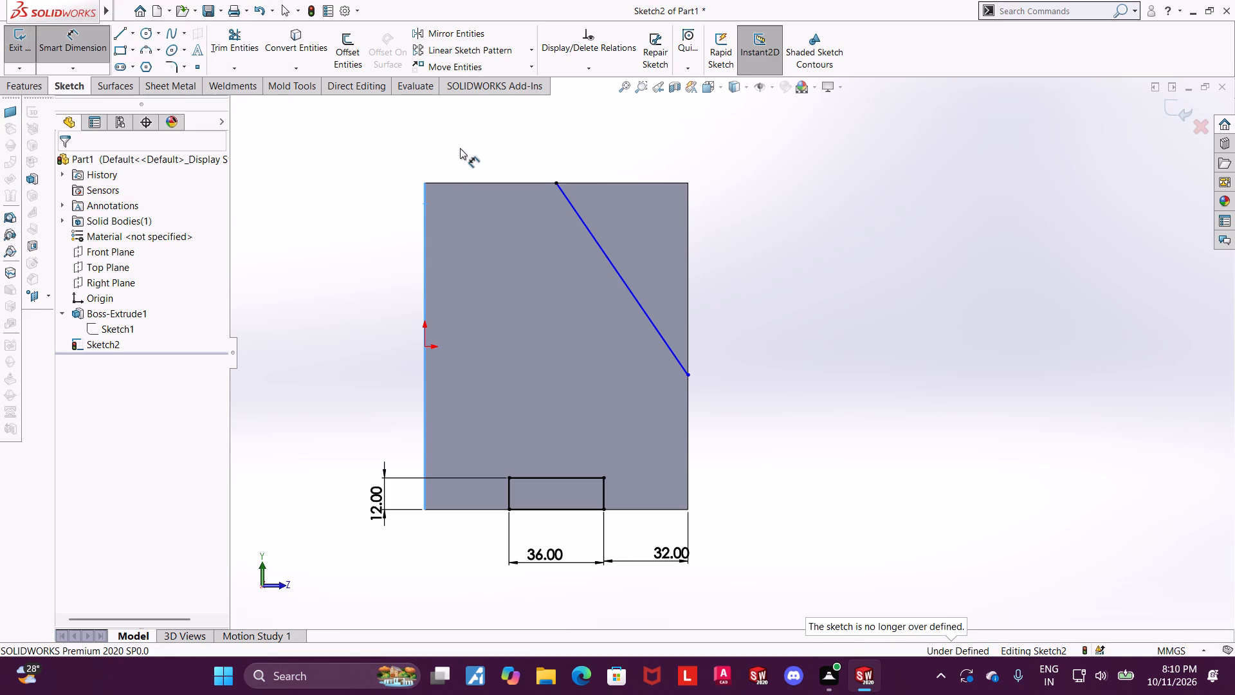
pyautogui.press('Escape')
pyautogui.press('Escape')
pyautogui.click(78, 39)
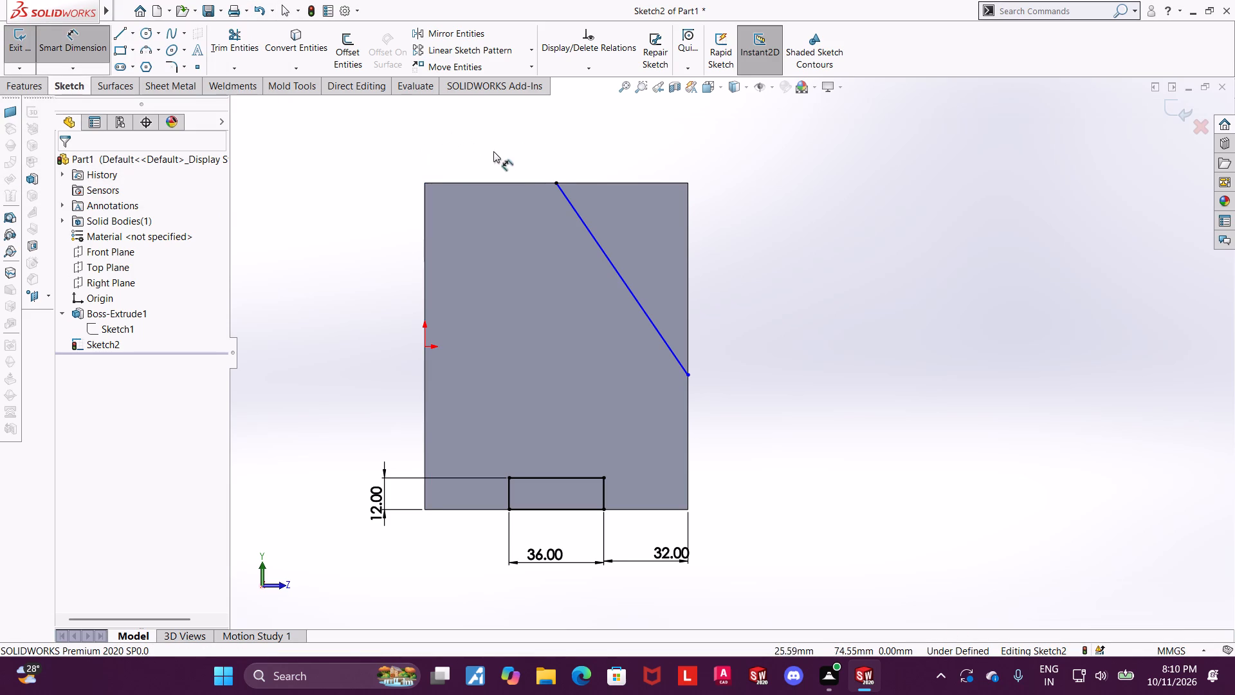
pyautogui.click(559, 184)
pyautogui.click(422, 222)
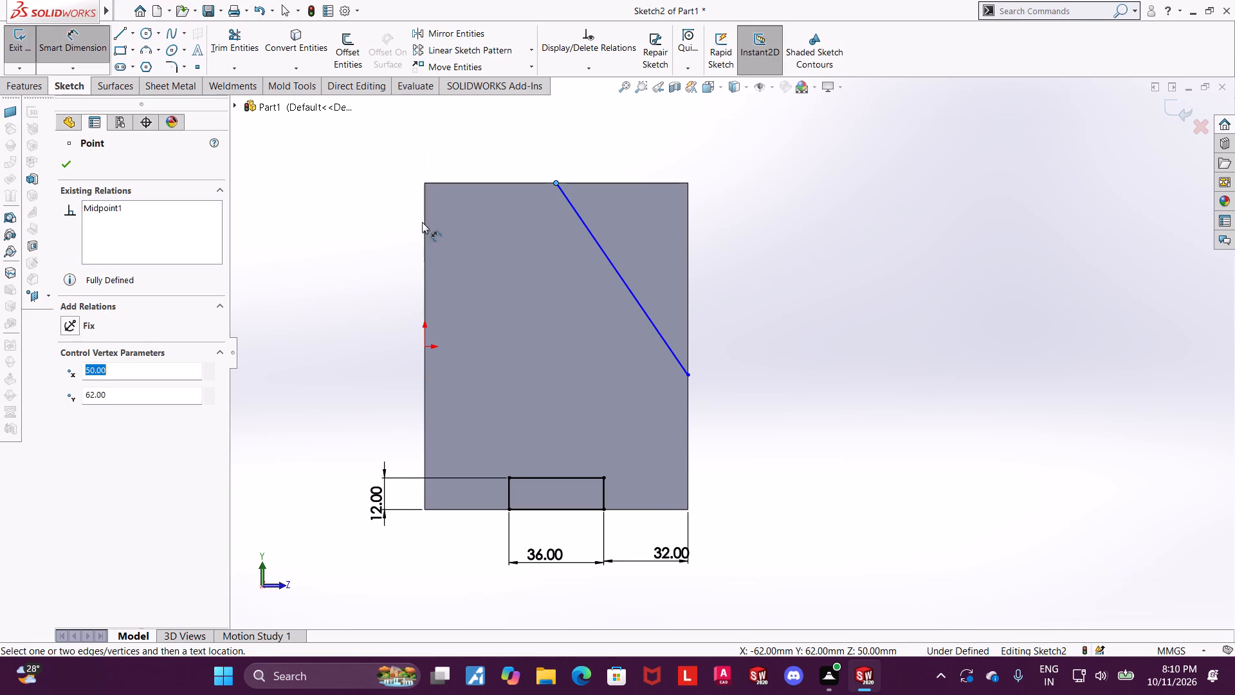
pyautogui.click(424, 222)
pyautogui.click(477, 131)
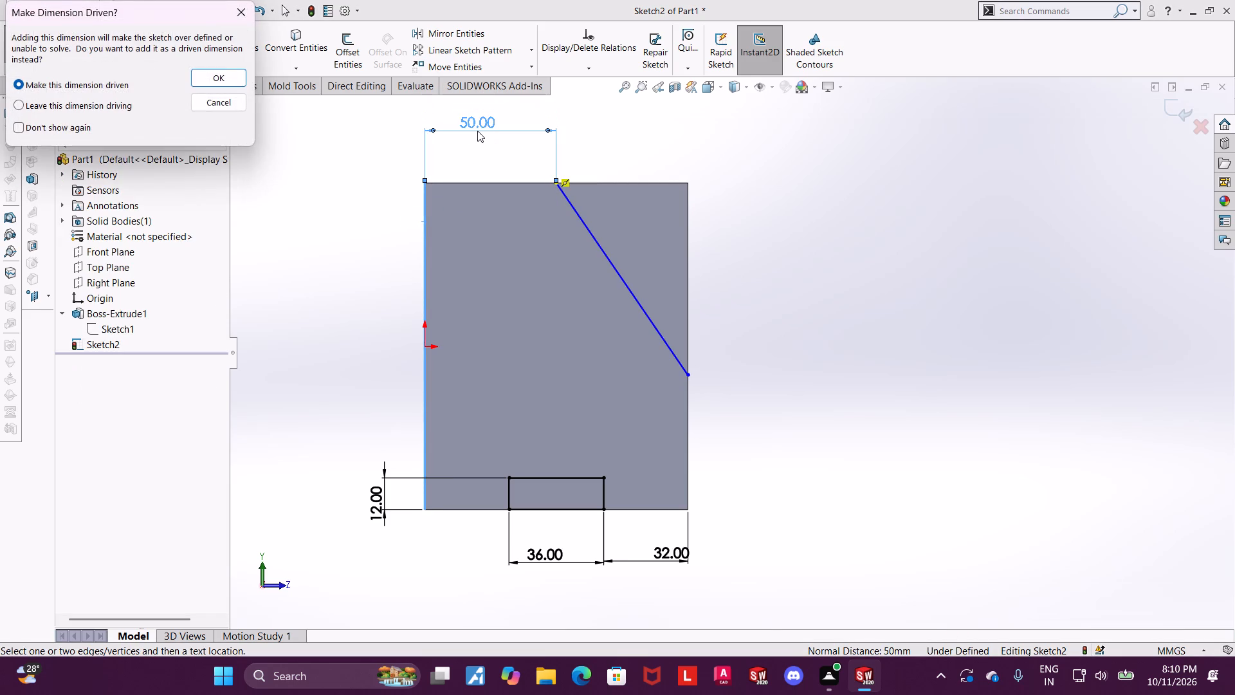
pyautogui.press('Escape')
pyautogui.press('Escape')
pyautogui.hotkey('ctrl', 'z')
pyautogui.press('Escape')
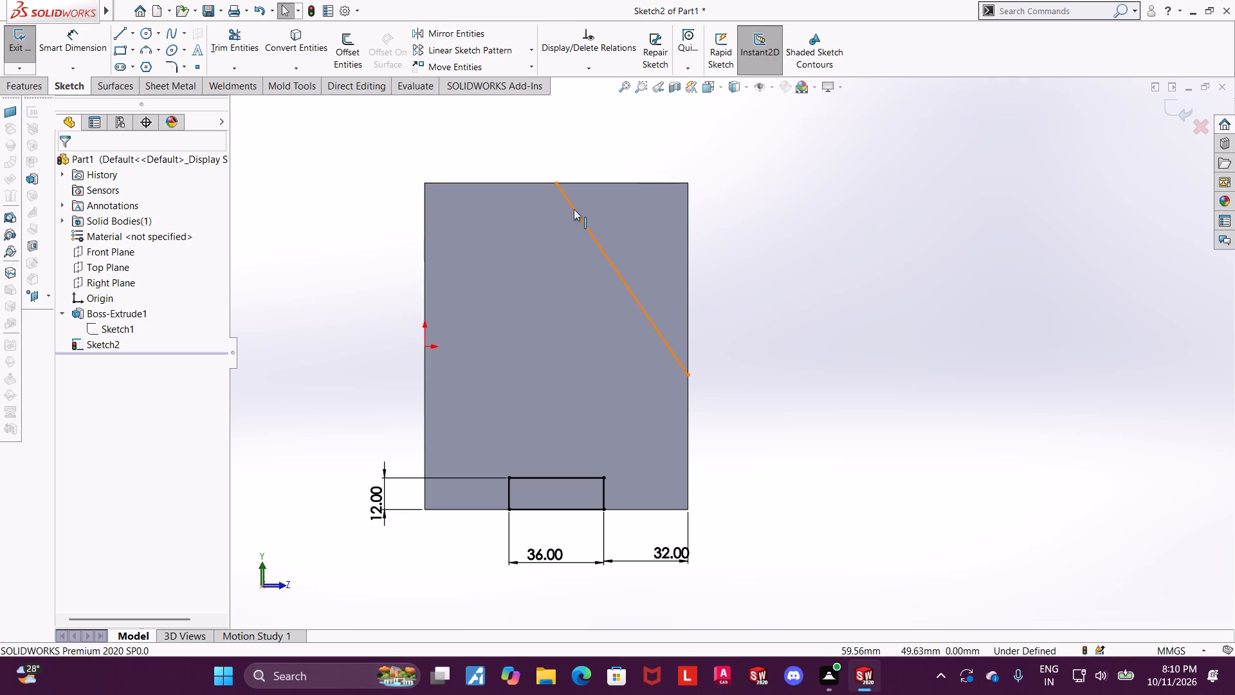
# Delete the midpoint relation on the slanted line's top endpoint and move it along the top edge to about 37 mm from the left edge.
pyautogui.moveTo(558, 185); pyautogui.dragTo(495, 203)
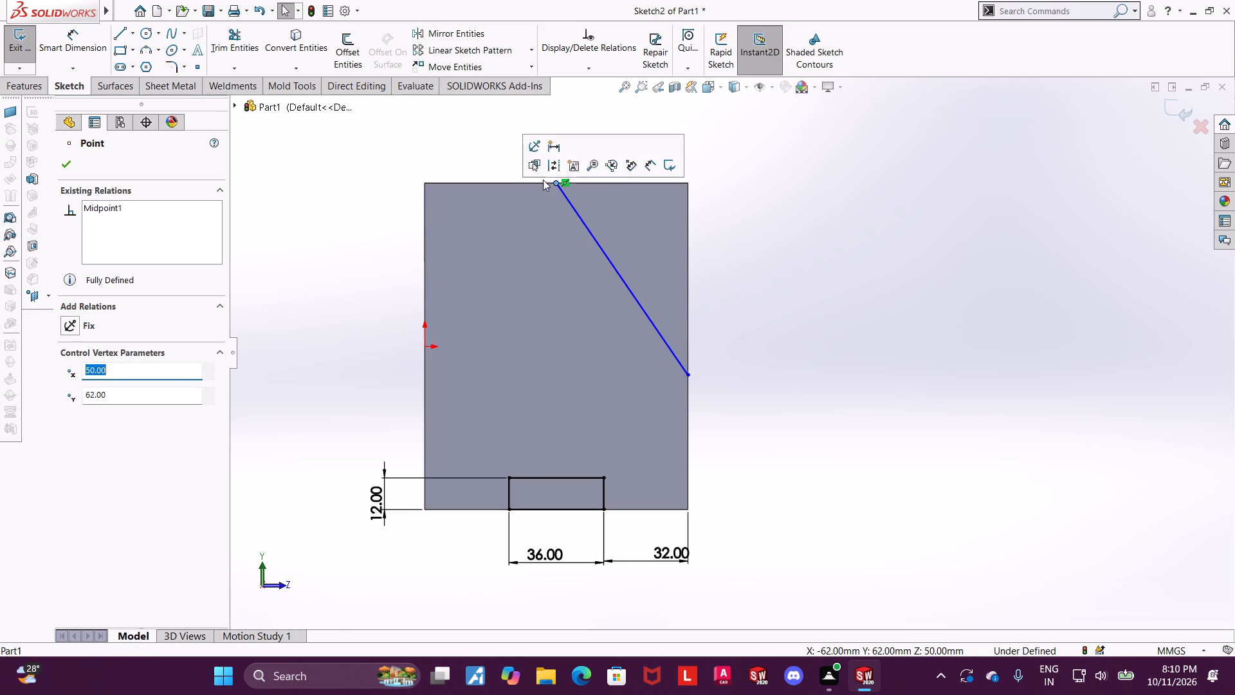
pyautogui.press('Escape')
pyautogui.rightClick(567, 185)
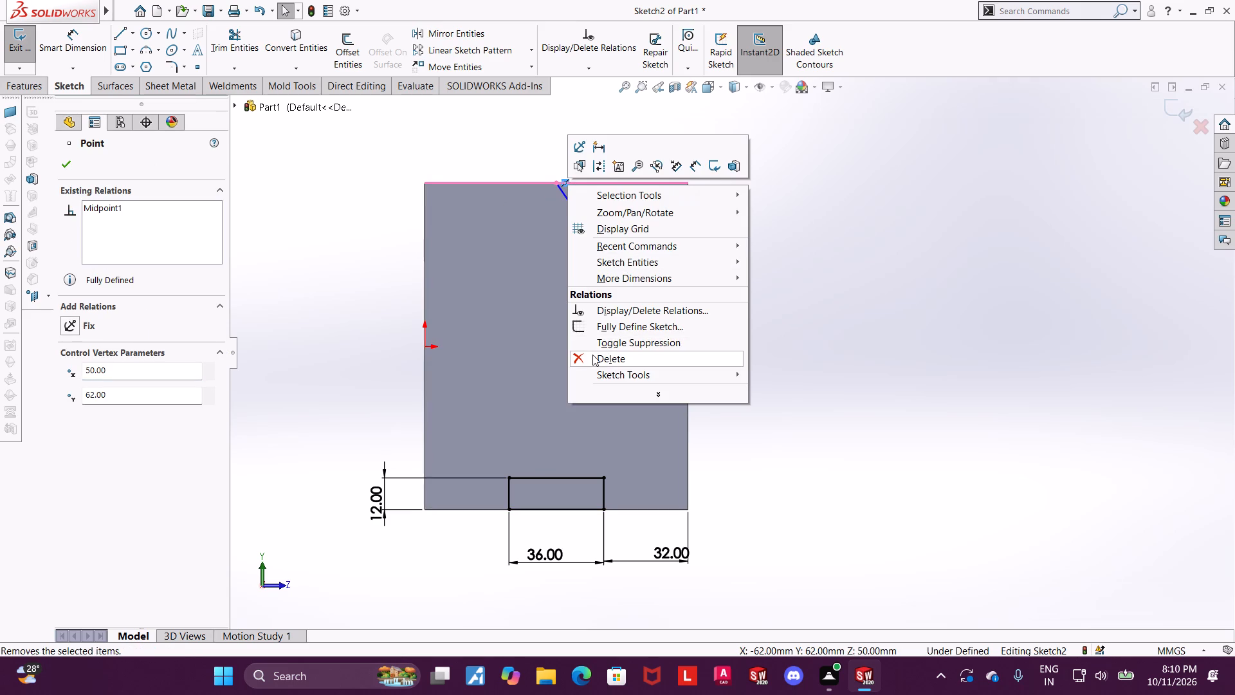
pyautogui.click(592, 355)
pyautogui.press('Escape')
pyautogui.moveTo(556, 185); pyautogui.dragTo(530, 198)
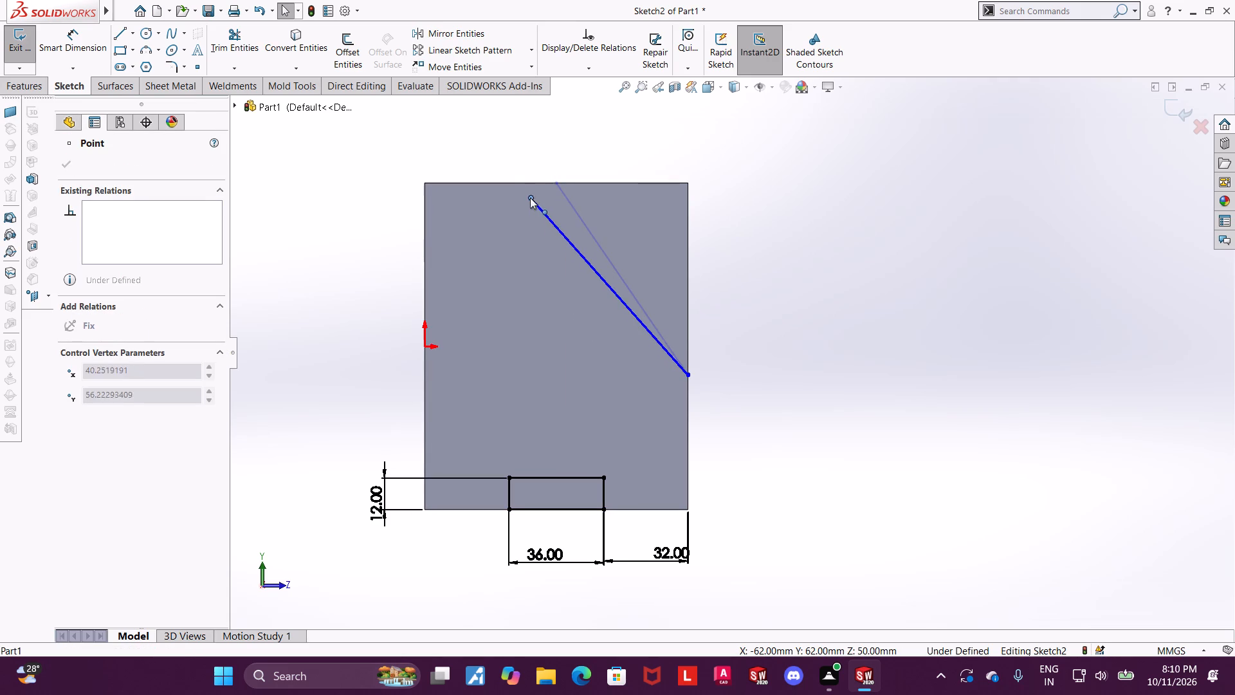
pyautogui.moveTo(530, 198); pyautogui.dragTo(523, 183)
pyautogui.press('Escape')
pyautogui.press('Escape')
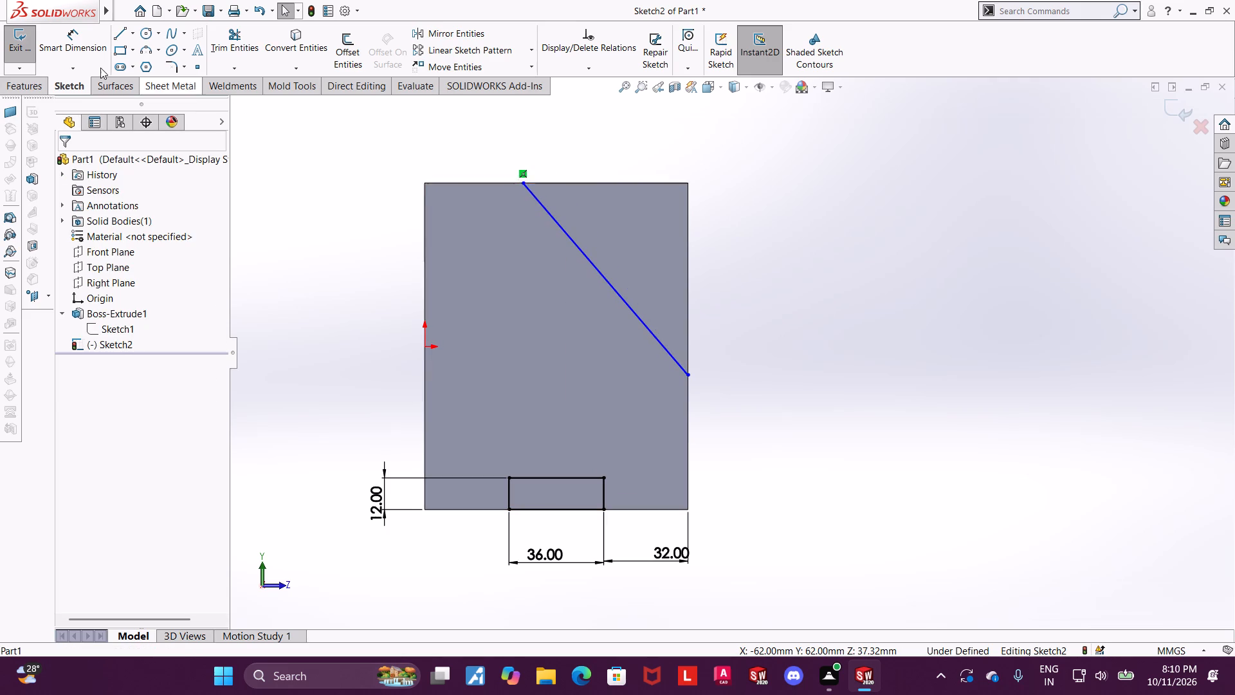
# Dimension the slanted line's top endpoint from the face's left edge and set the distance to 40 mm.
pyautogui.click(86, 37)
pyautogui.click(524, 185)
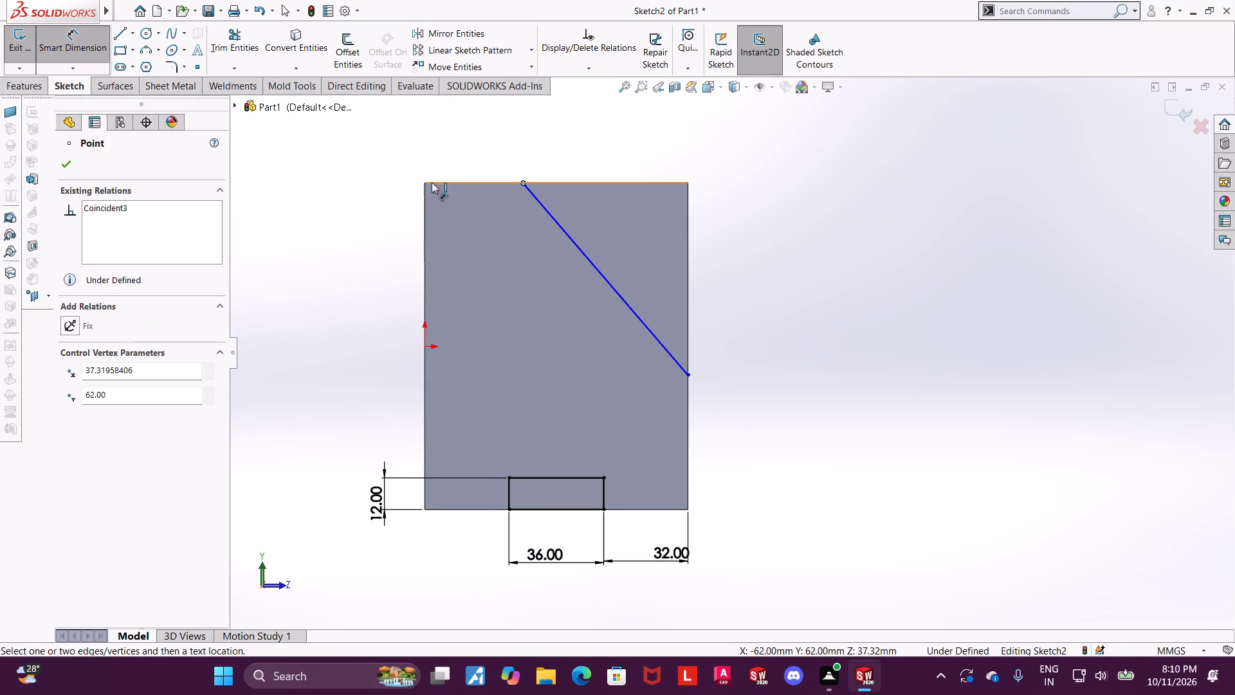
pyautogui.click(424, 202)
pyautogui.click(456, 136)
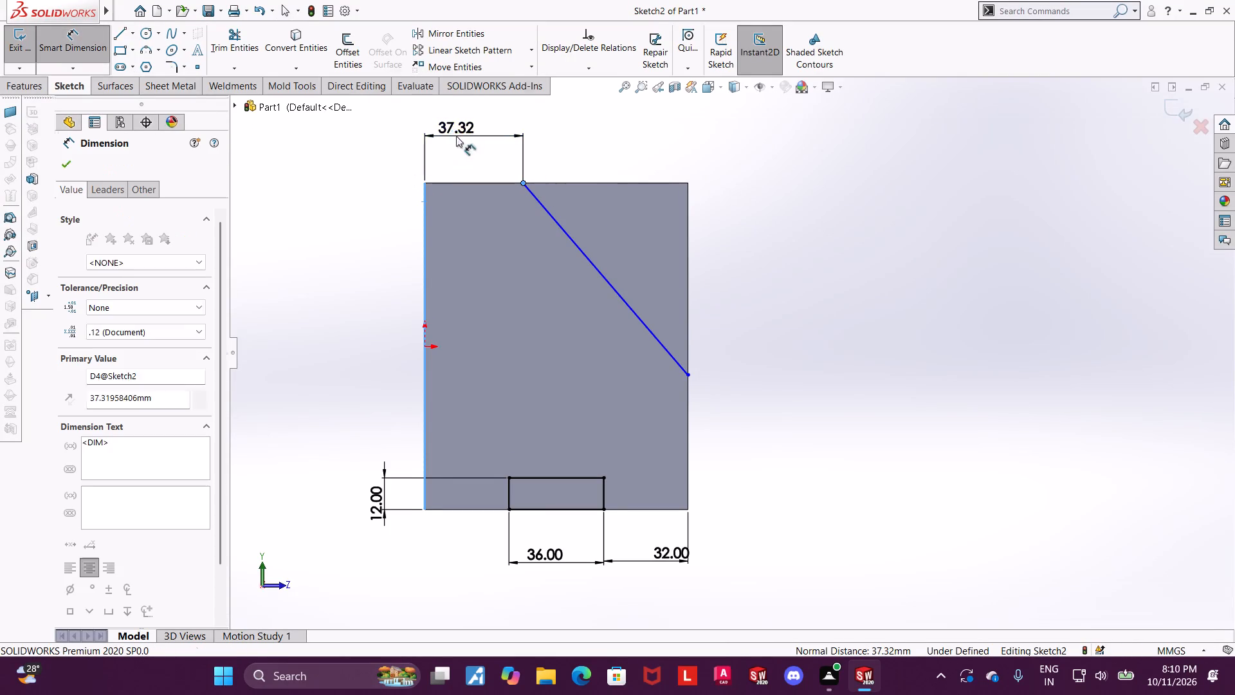
pyautogui.write('40')
pyautogui.press('Return')
pyautogui.press('Escape')
pyautogui.press('Escape')
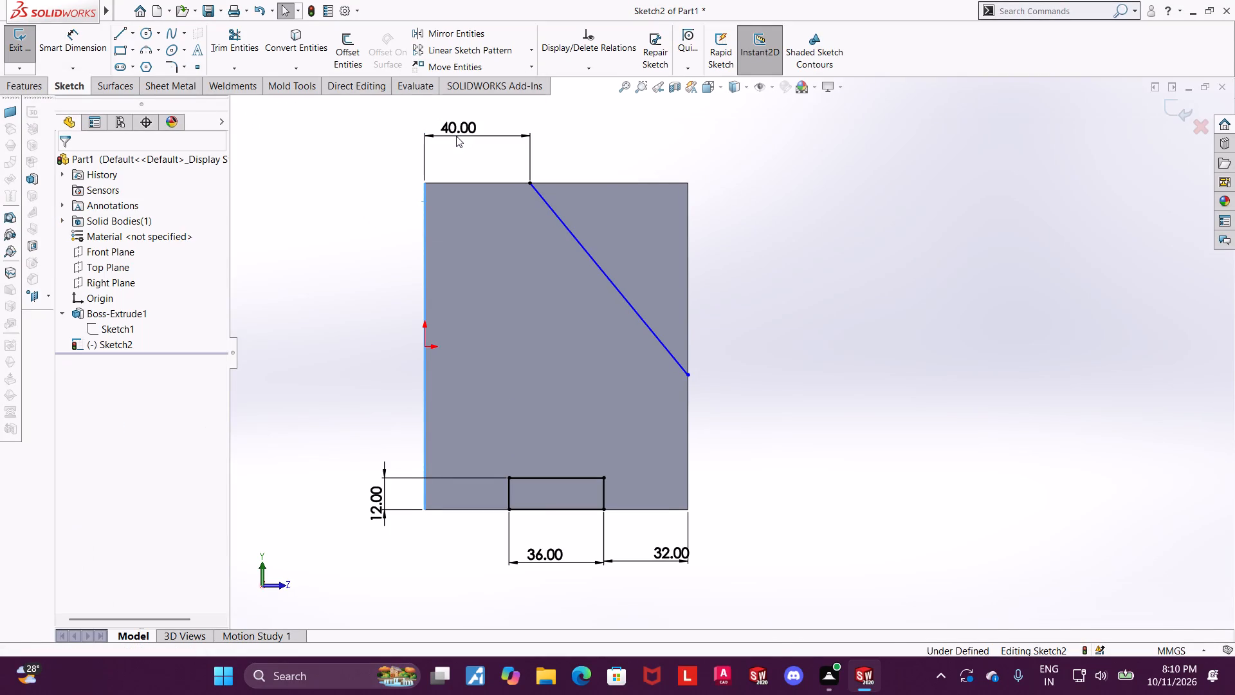
# Dimension the slanted line's lower endpoint from the face's bottom edge and set the height to 32 mm.
pyautogui.scroll(1, 662, 241)
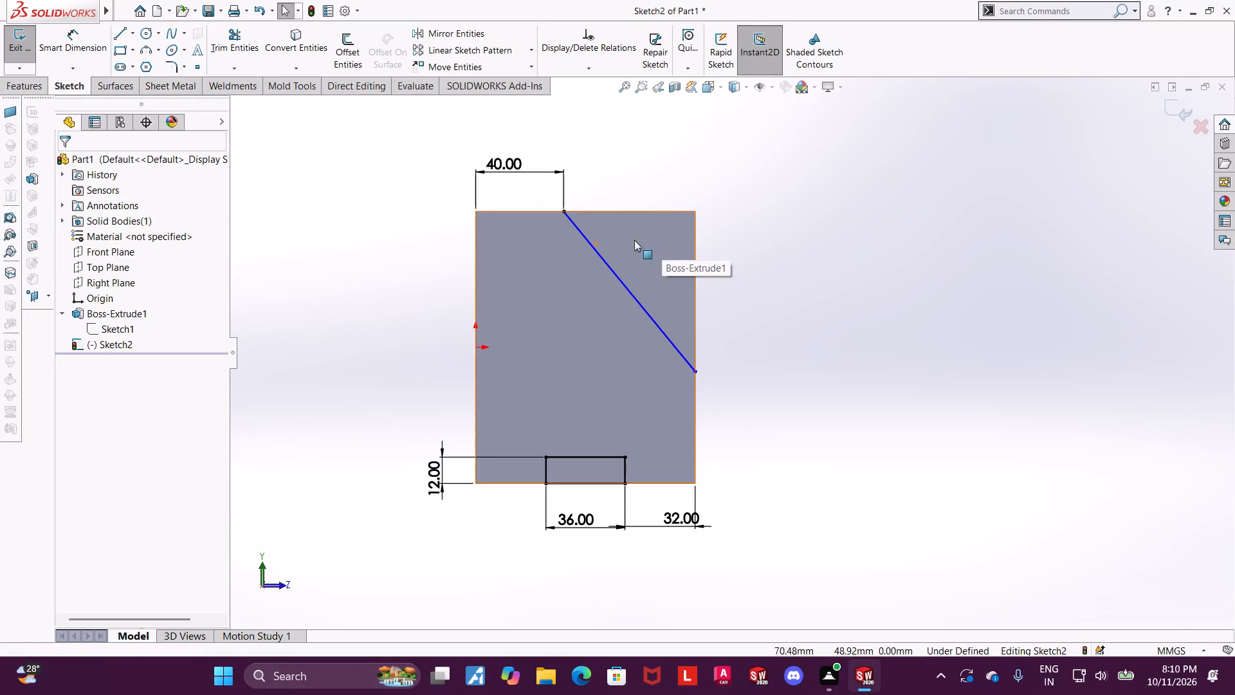
pyautogui.scroll(-1, 728, 237)
pyautogui.press('Escape')
pyautogui.press('Escape')
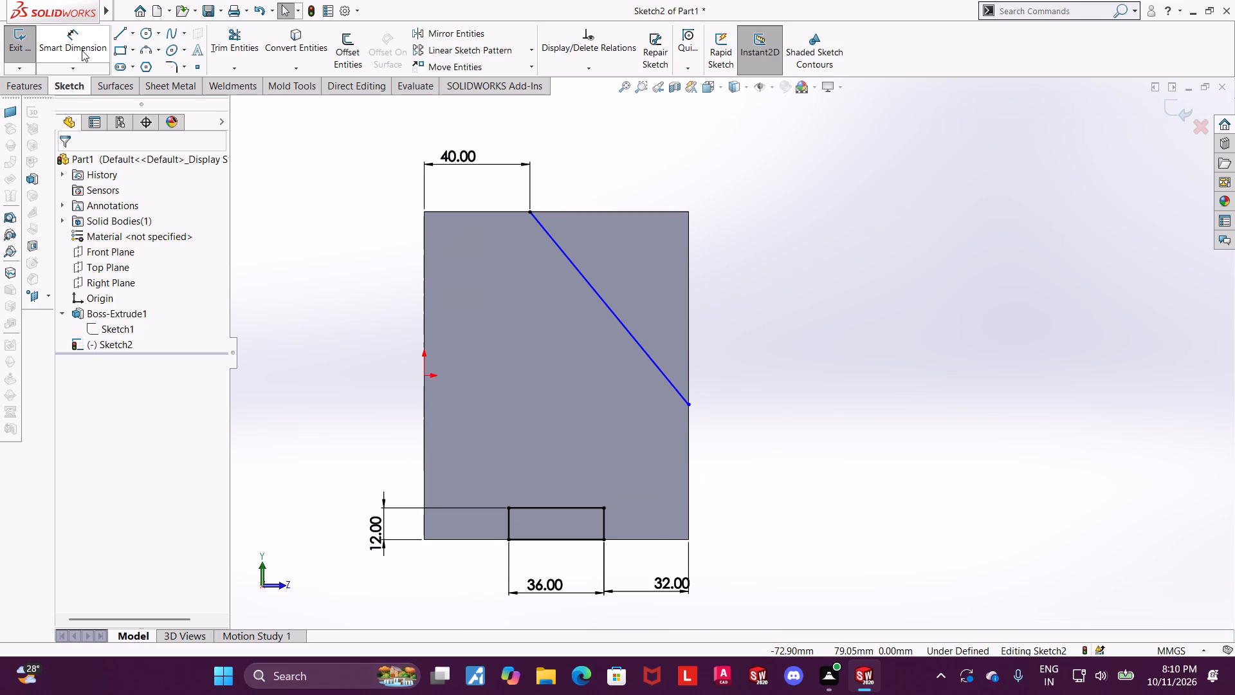
pyautogui.click(82, 49)
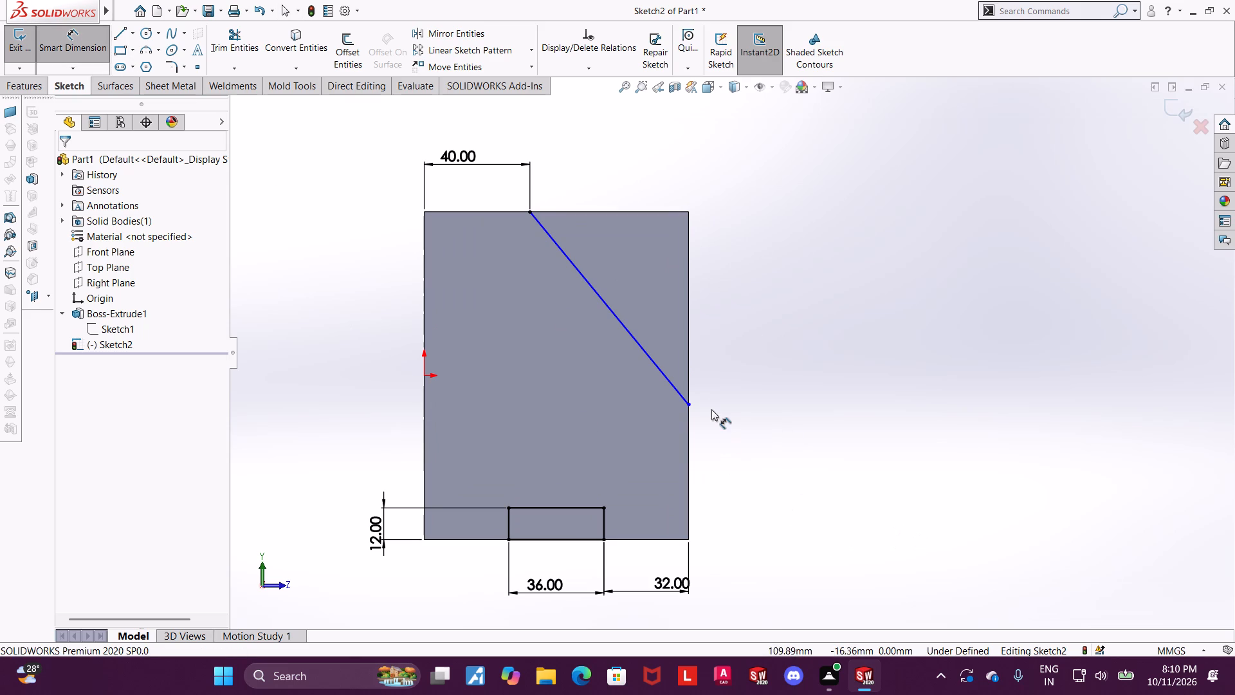
pyautogui.click(690, 407)
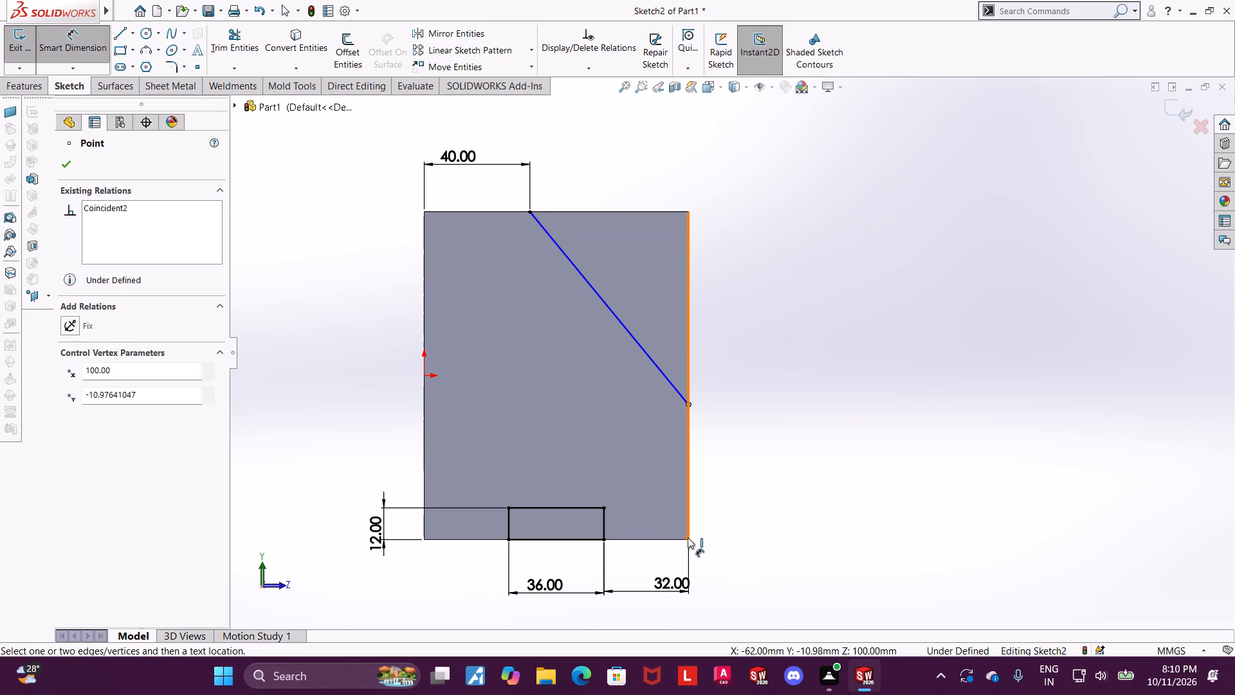
pyautogui.click(680, 538)
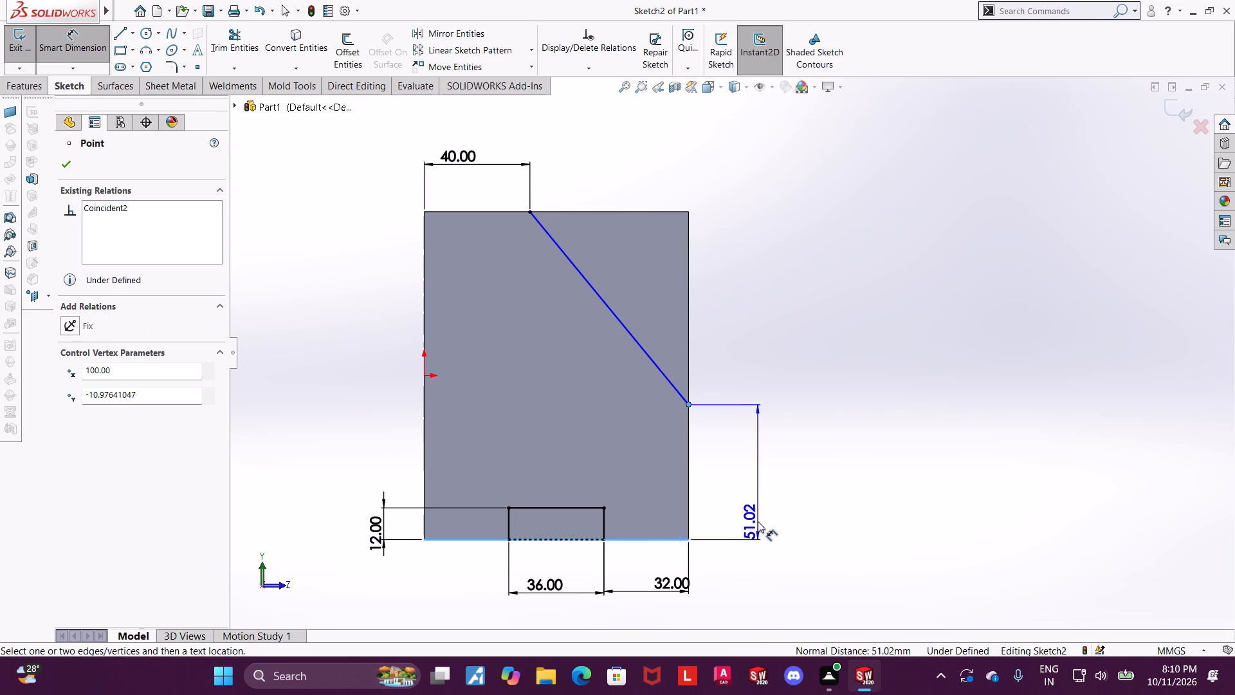
pyautogui.click(765, 517)
pyautogui.write('32')
pyautogui.press('Return')
pyautogui.press('Escape')
pyautogui.press('Escape')
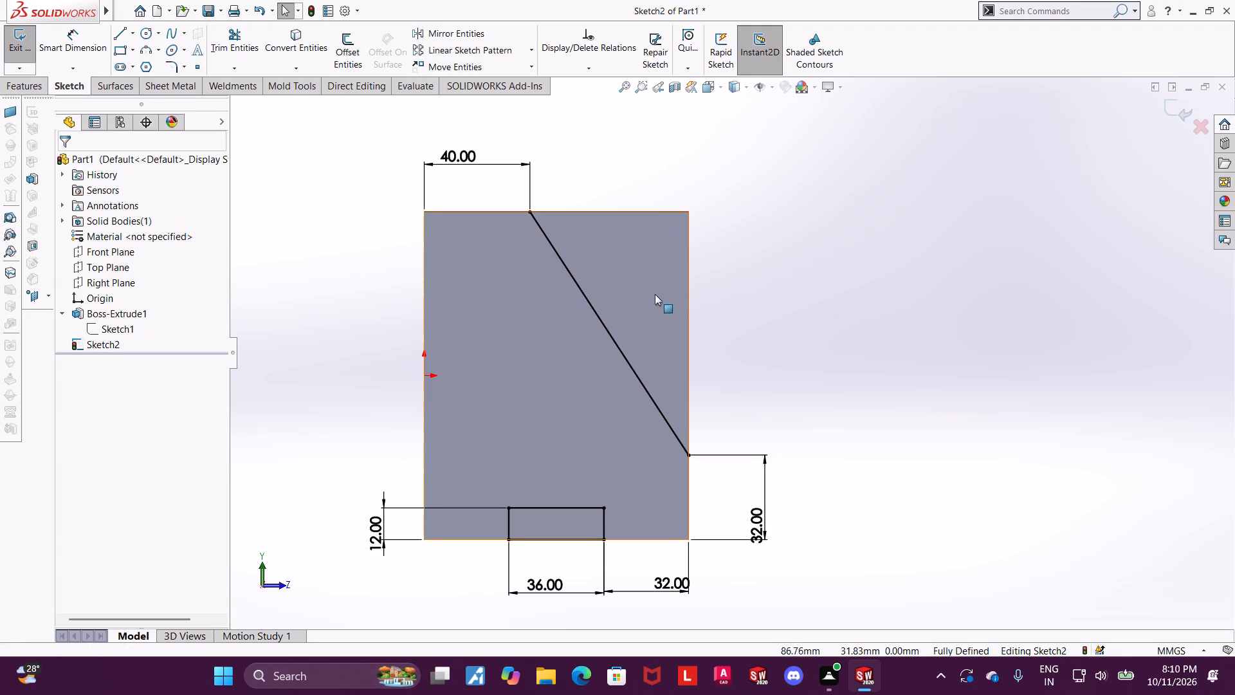
# Close the corner triangle with a 60 mm horizontal line along the top edge and a 92 mm vertical line down the right edge.
pyautogui.click(120, 33)
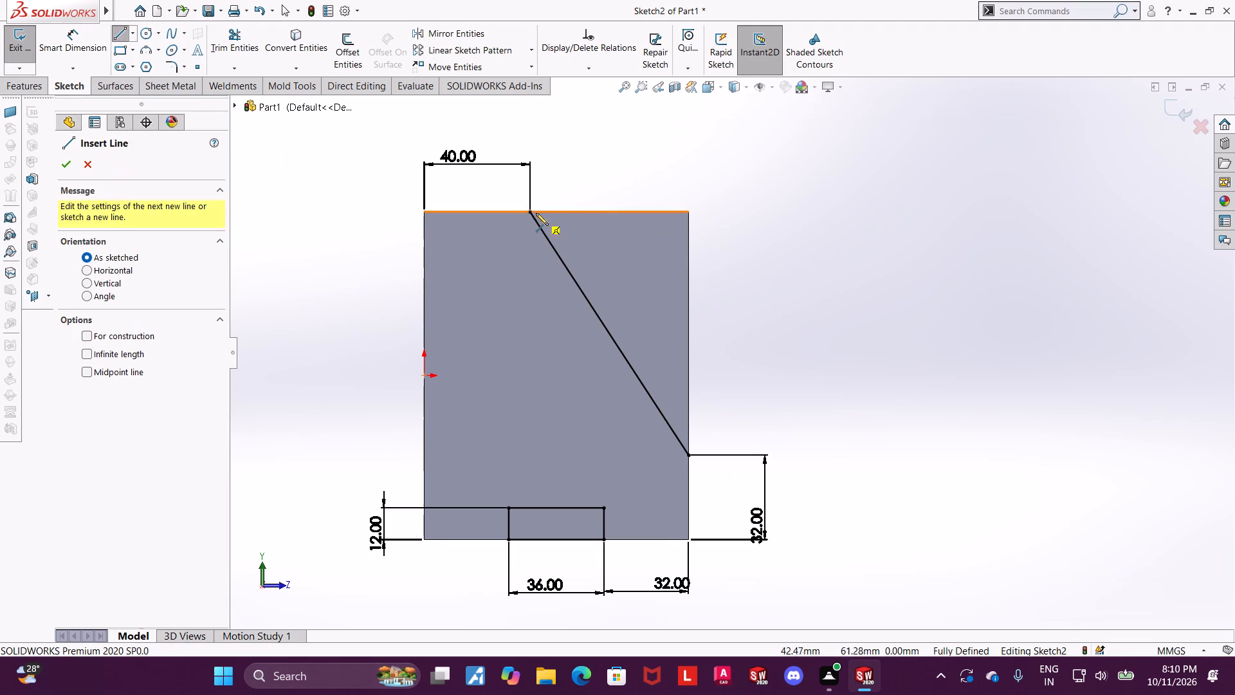
pyautogui.click(529, 210)
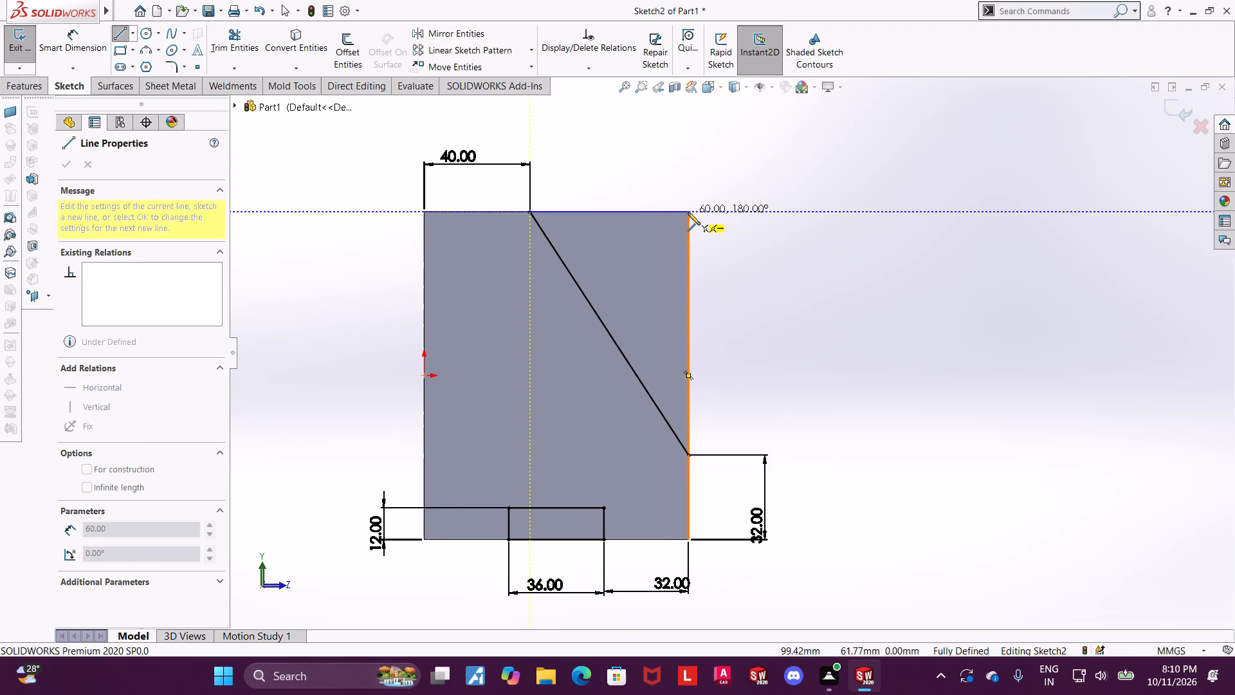
pyautogui.click(688, 212)
pyautogui.click(688, 454)
pyautogui.press('Escape')
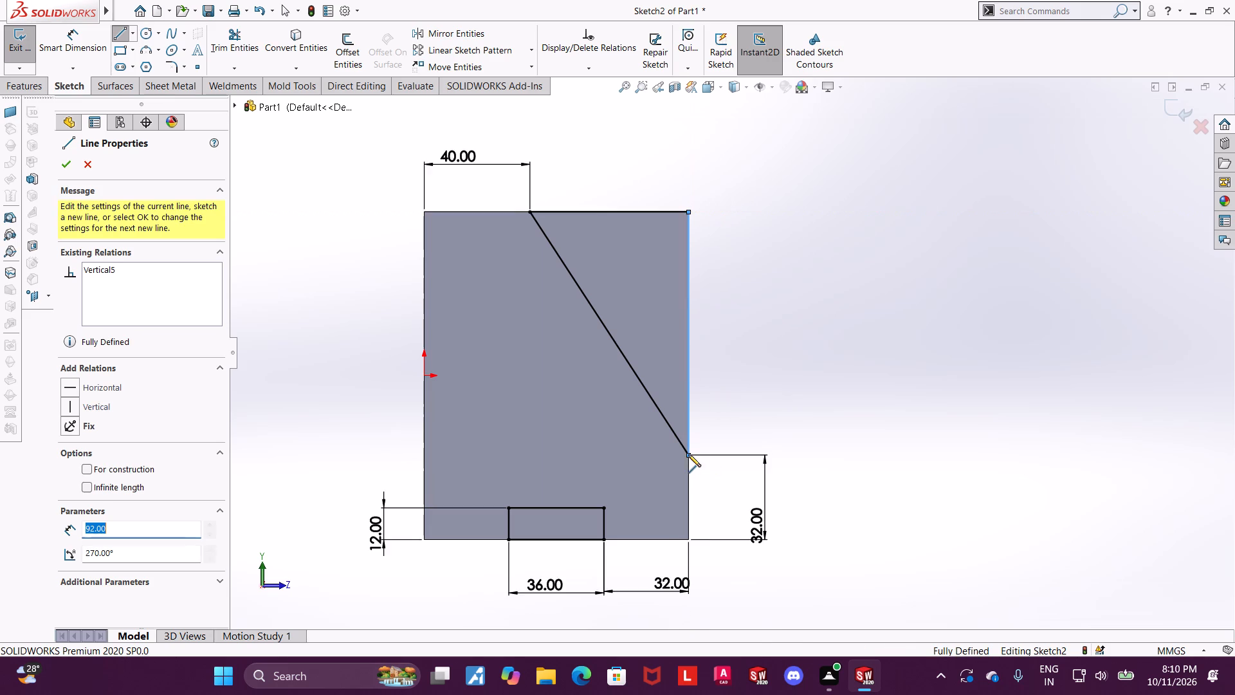
pyautogui.scroll(1, 815, 371)
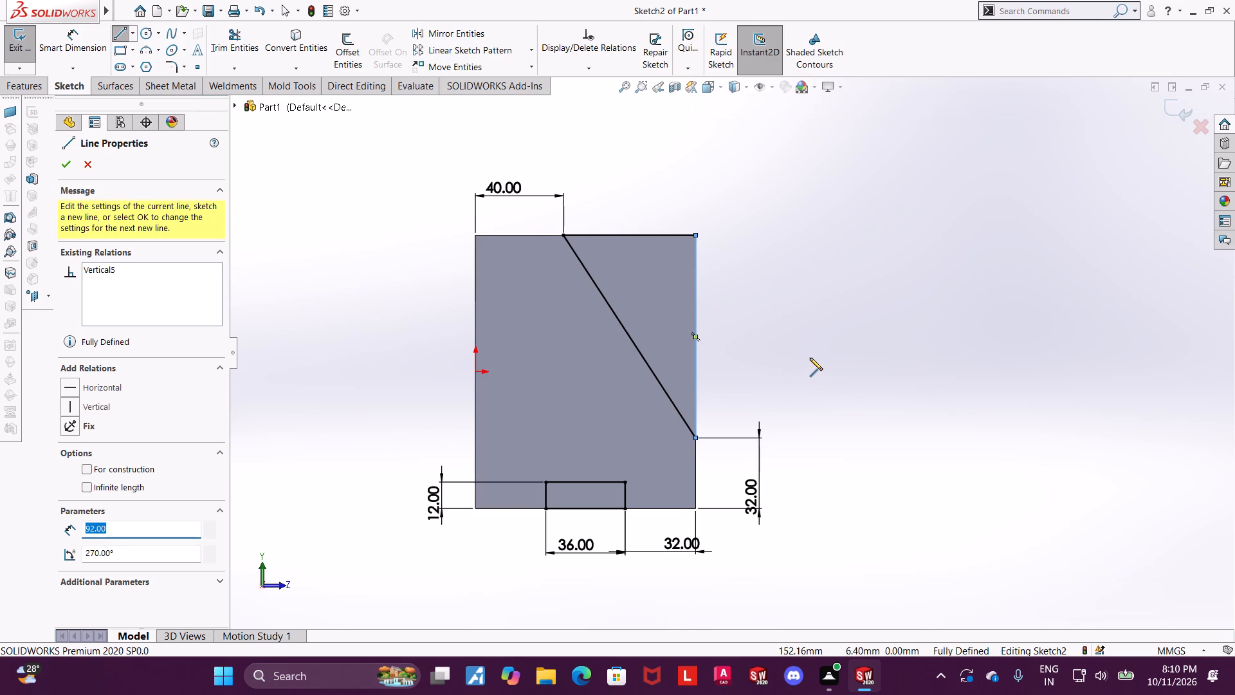
pyautogui.scroll(1, 810, 357)
pyautogui.scroll(-1, 797, 306)
pyautogui.press('Escape')
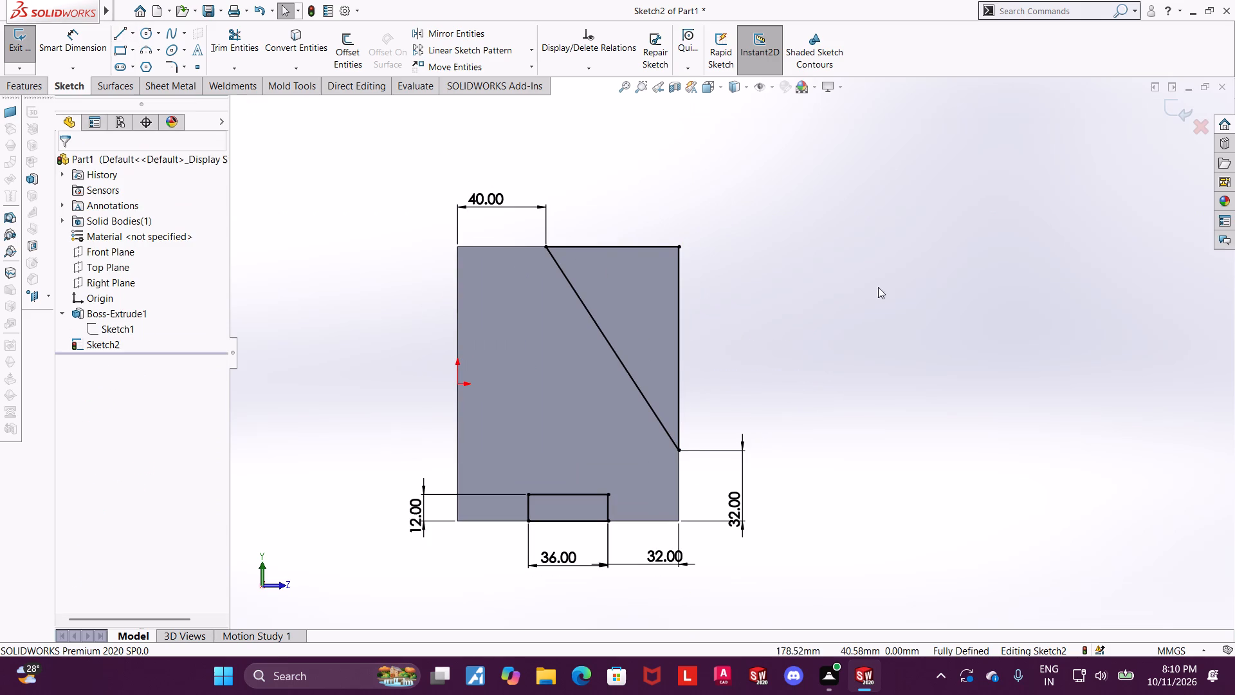
# Exit the sketch and cut the triangle and rectangle profiles through the block with an Extruded Cut set to Through All.
pyautogui.click(1174, 110)
pyautogui.scroll(1, 975, 178)
pyautogui.moveTo(974, 178); pyautogui.dragTo(940, 210, button='middle')
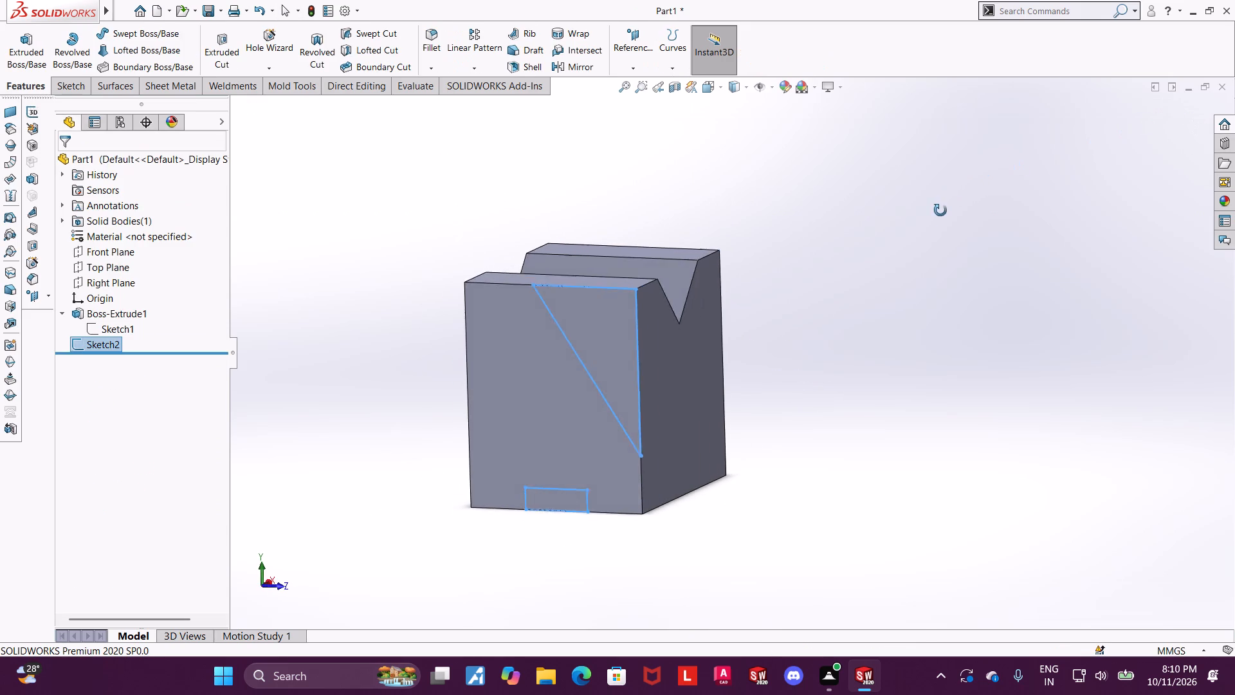
pyautogui.moveTo(940, 210); pyautogui.dragTo(924, 228, button='middle')
pyautogui.click(215, 39)
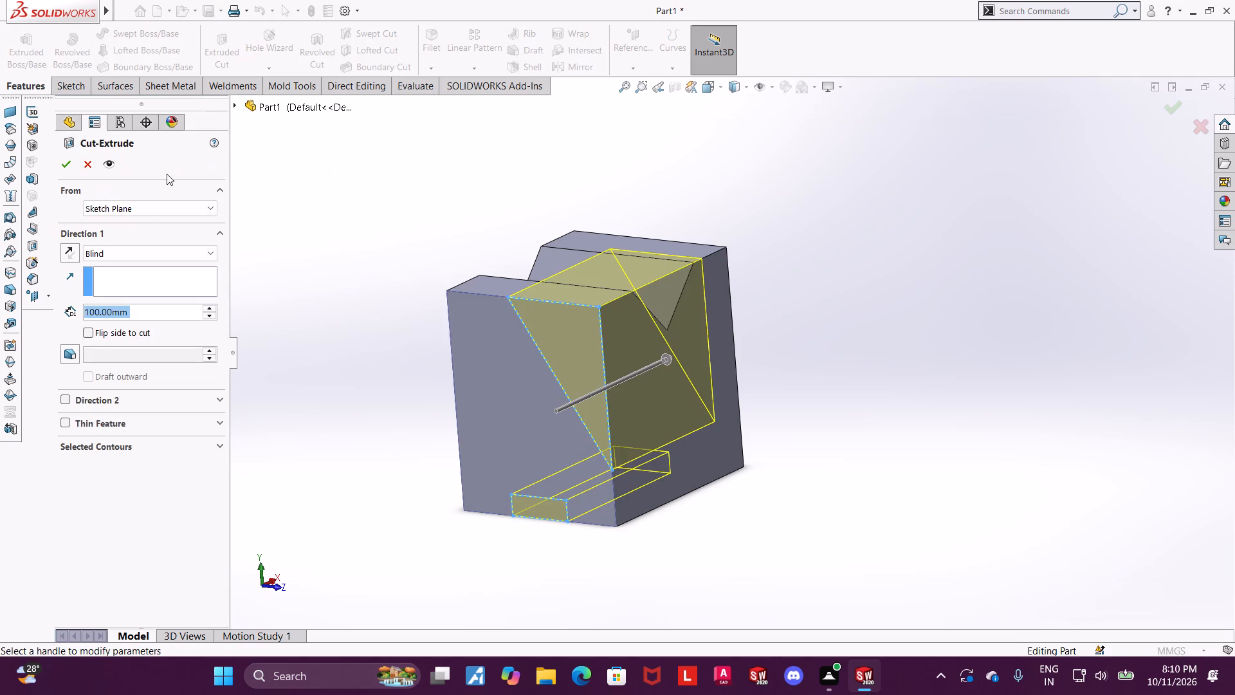
pyautogui.click(109, 251)
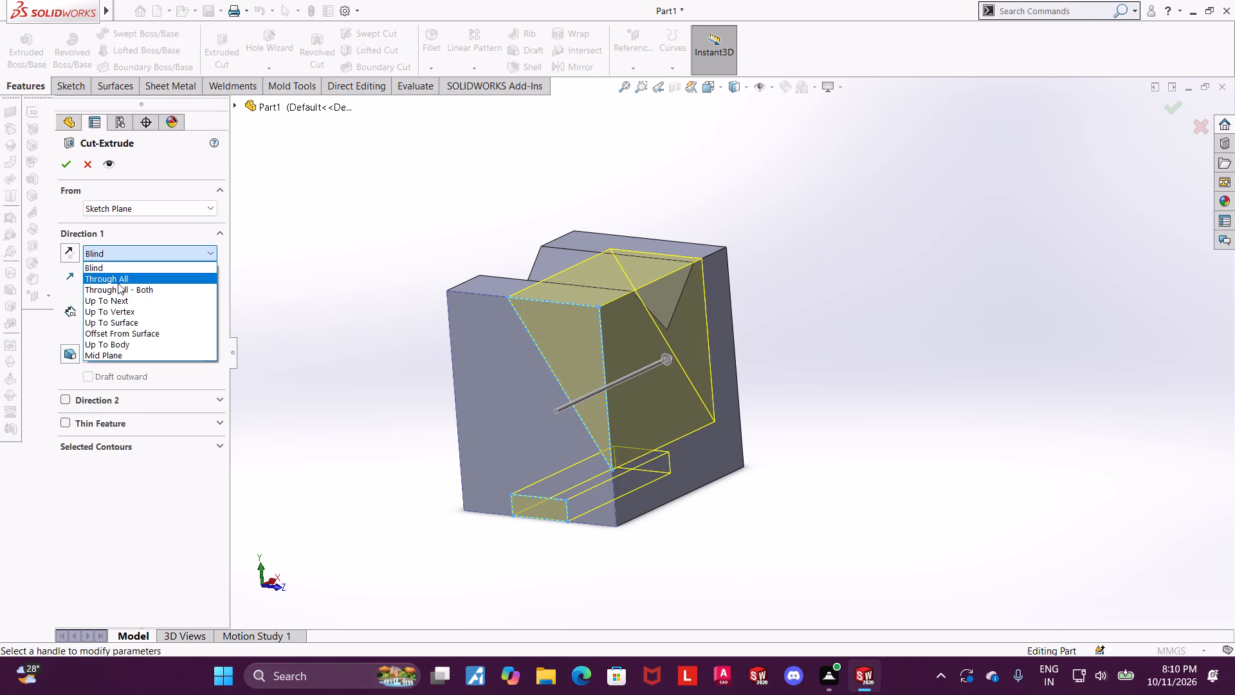
pyautogui.click(118, 283)
pyautogui.click(64, 169)
pyautogui.click(884, 222)
pyautogui.moveTo(848, 241); pyautogui.dragTo(814, 264, button='middle')
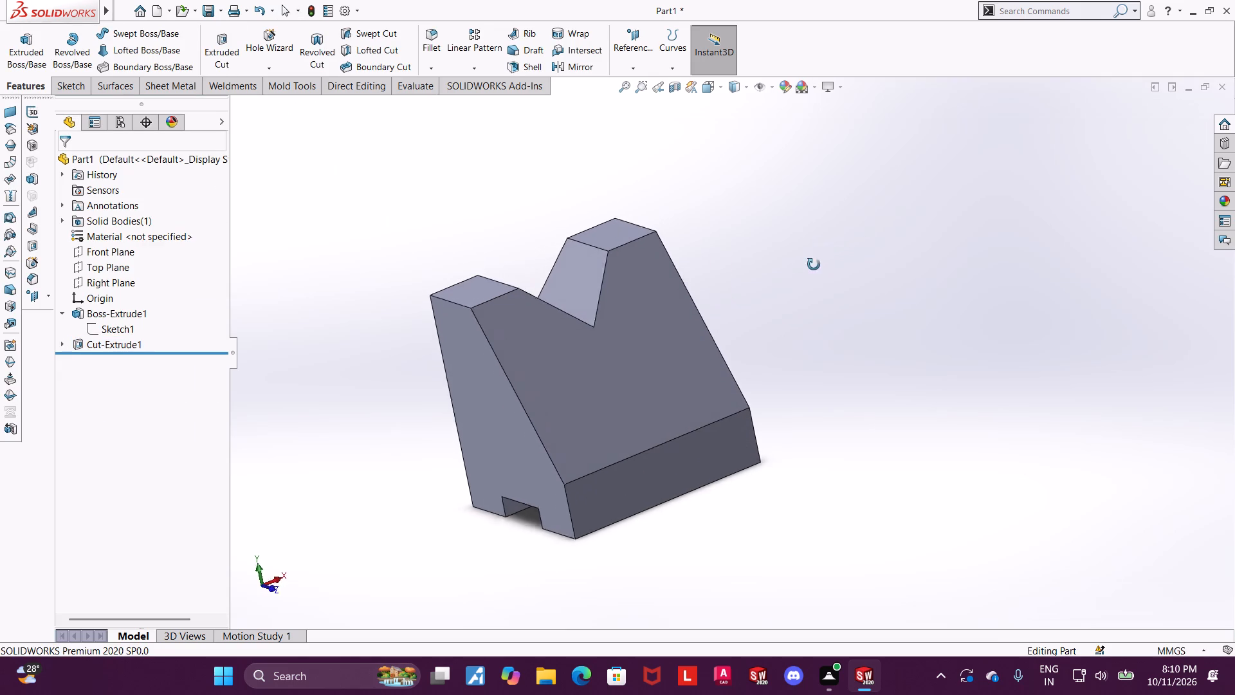
# Start a new sketch on the block's bottom face, on the strip in front of the slot.
pyautogui.moveTo(814, 264); pyautogui.dragTo(798, 295, button='middle')
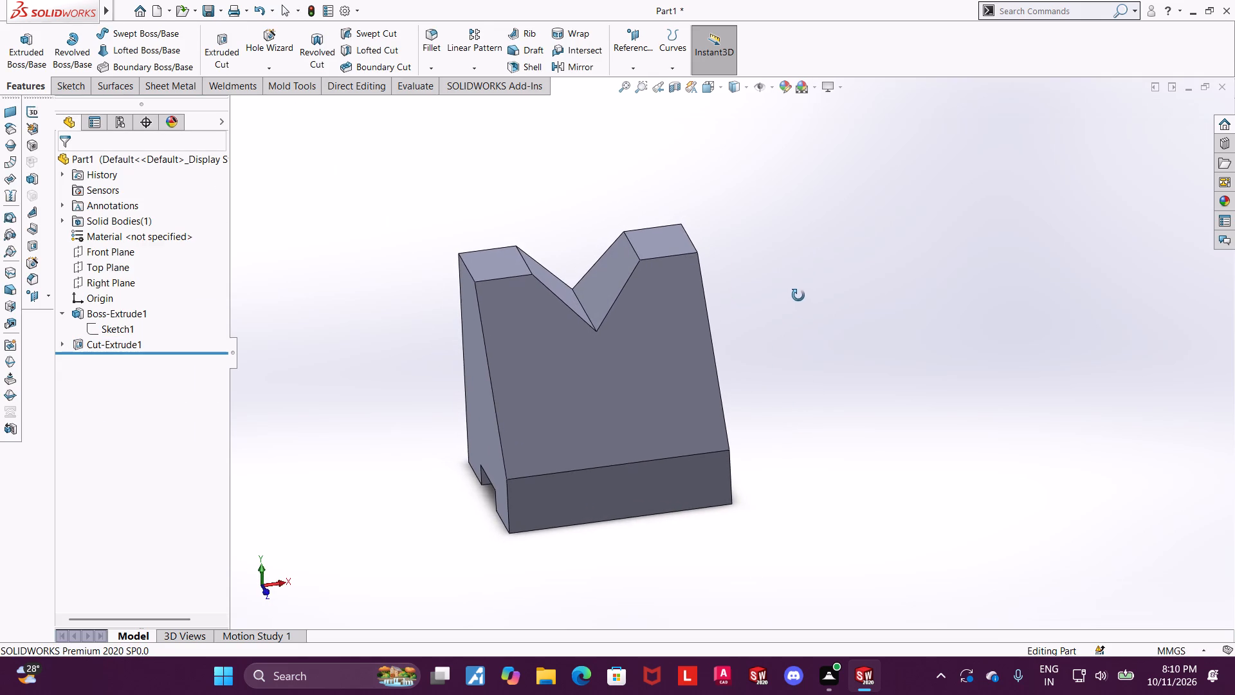
pyautogui.moveTo(798, 295); pyautogui.dragTo(797, 292, button='middle')
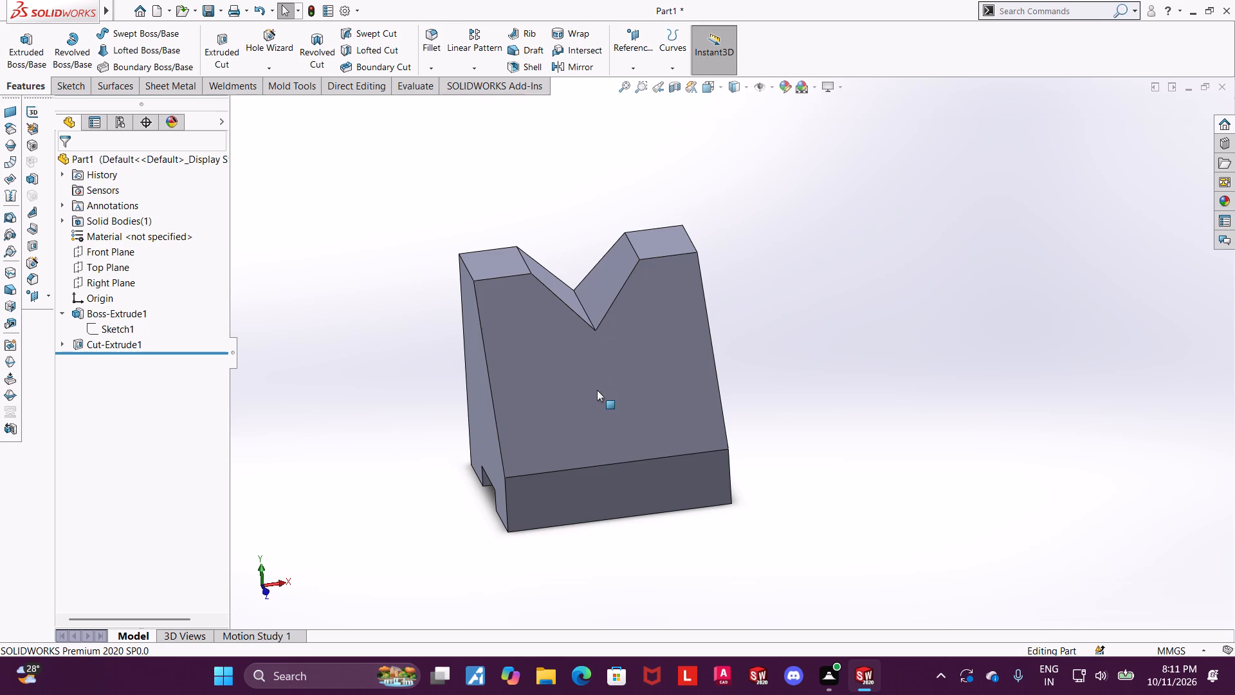
pyautogui.moveTo(783, 426); pyautogui.dragTo(807, 430, button='middle')
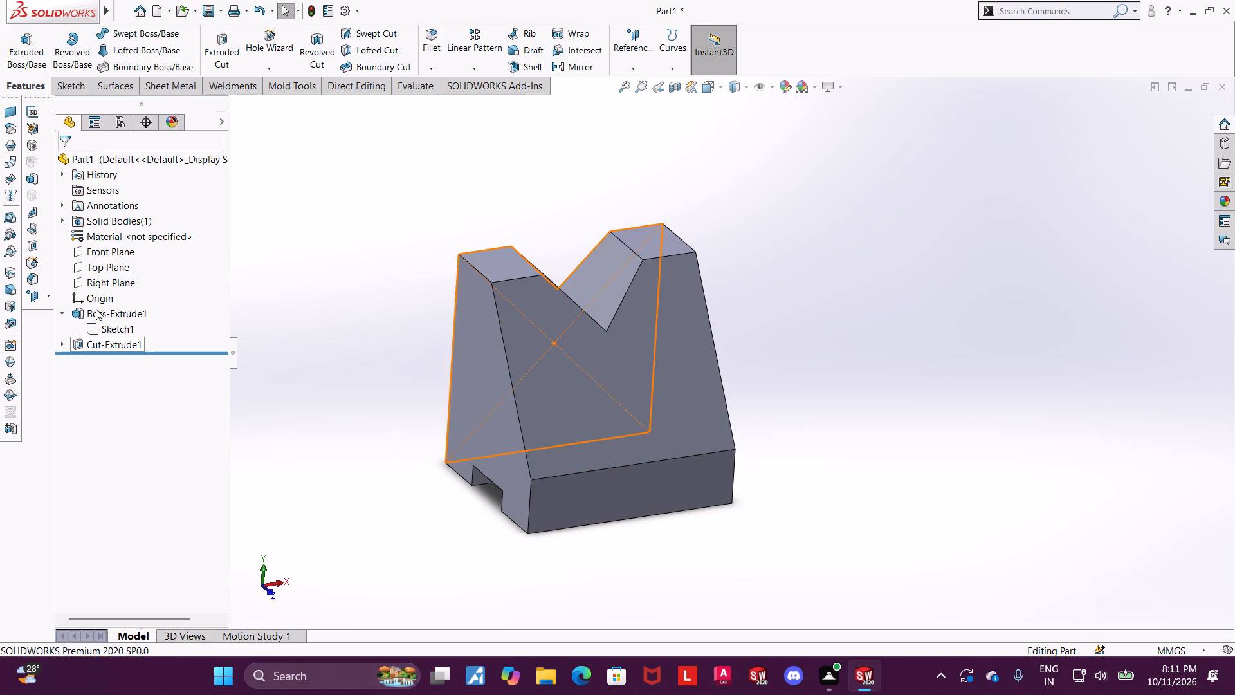
pyautogui.moveTo(390, 295); pyautogui.dragTo(395, 278, button='middle')
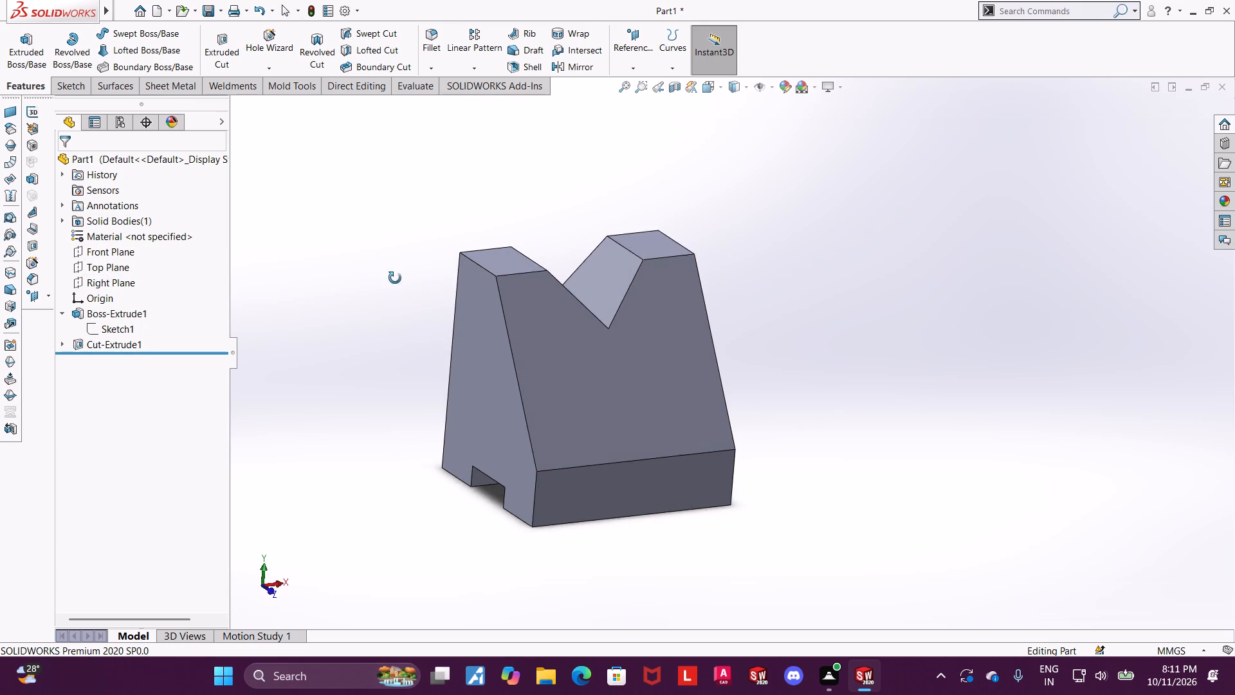
pyautogui.moveTo(395, 278); pyautogui.dragTo(398, 243, button='middle')
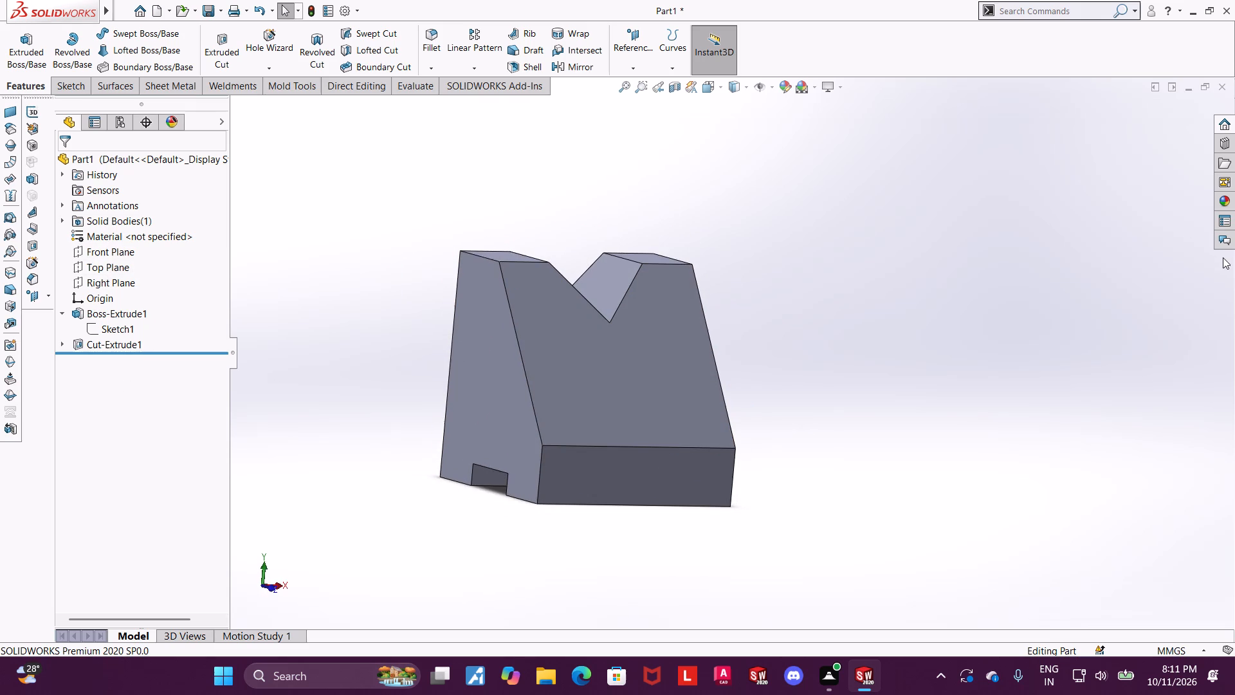
pyautogui.moveTo(589, 513); pyautogui.dragTo(587, 421, button='middle')
pyautogui.scroll(1, 587, 501)
pyautogui.click(612, 436)
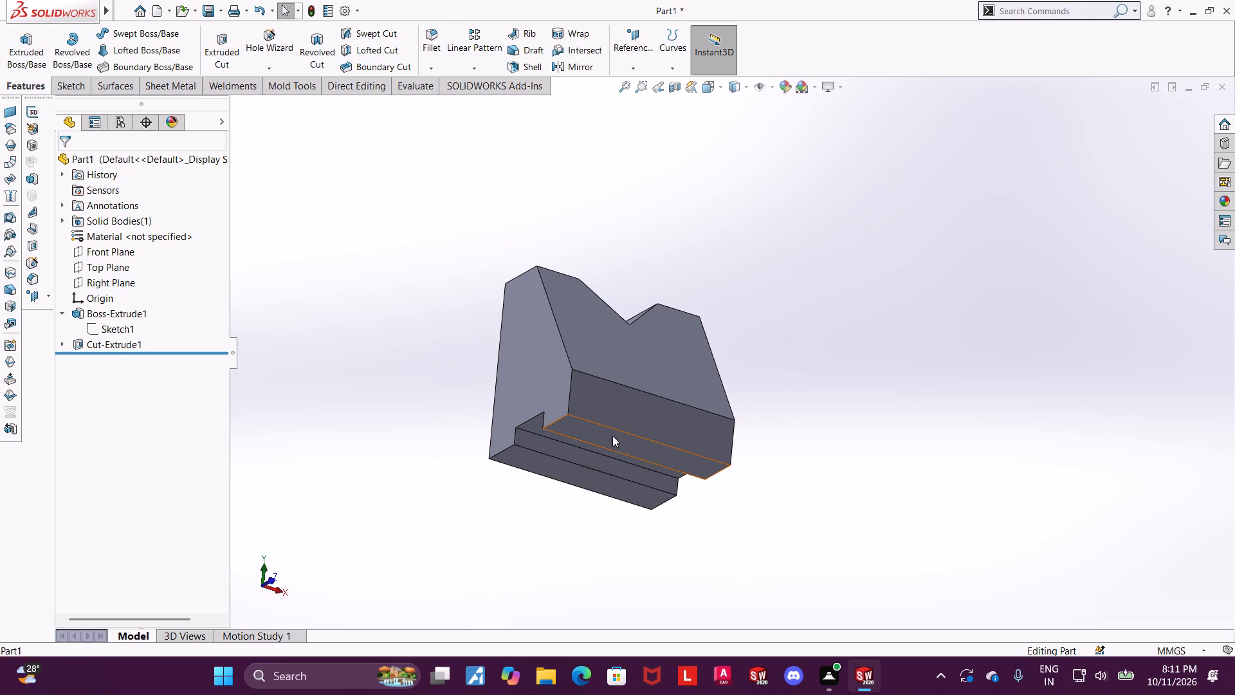
pyautogui.click(672, 398)
pyautogui.click(110, 364)
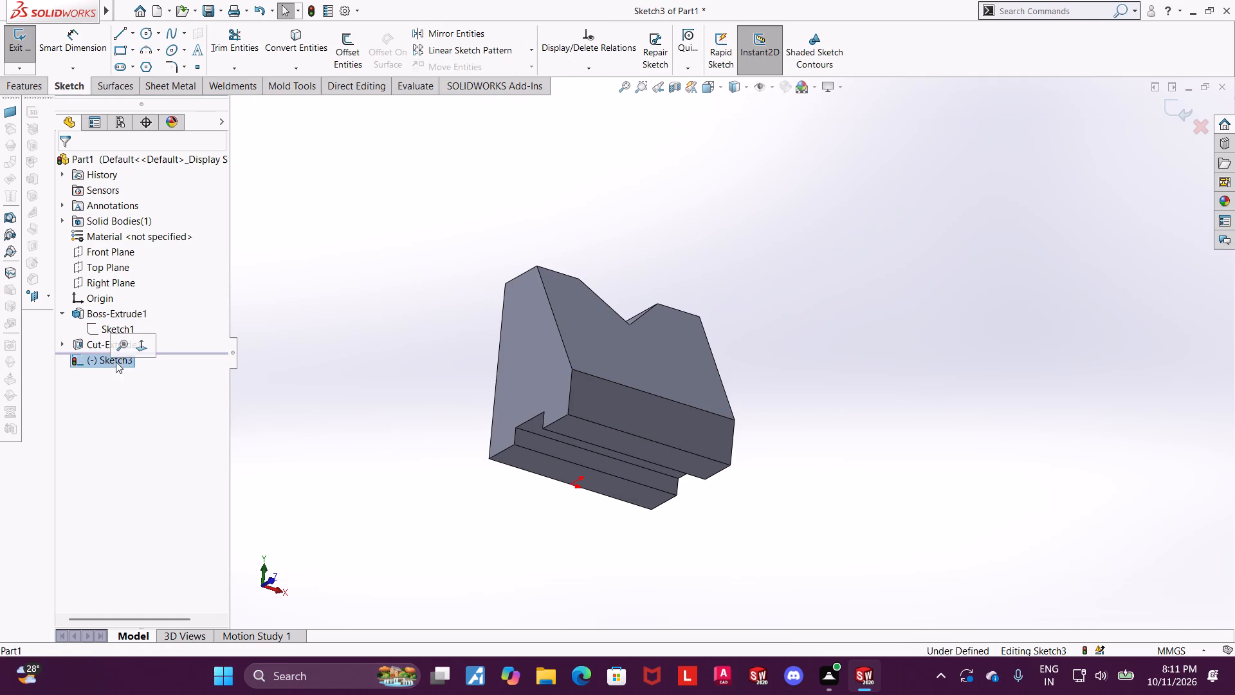
# In the top view, sketch a corner rectangle about 93 × 60 mm from the block's front edge back to the sloped face's top edge.
pyautogui.click(138, 348)
pyautogui.scroll(7, 778, 409)
pyautogui.moveTo(855, 220); pyautogui.dragTo(857, 302, button='middle')
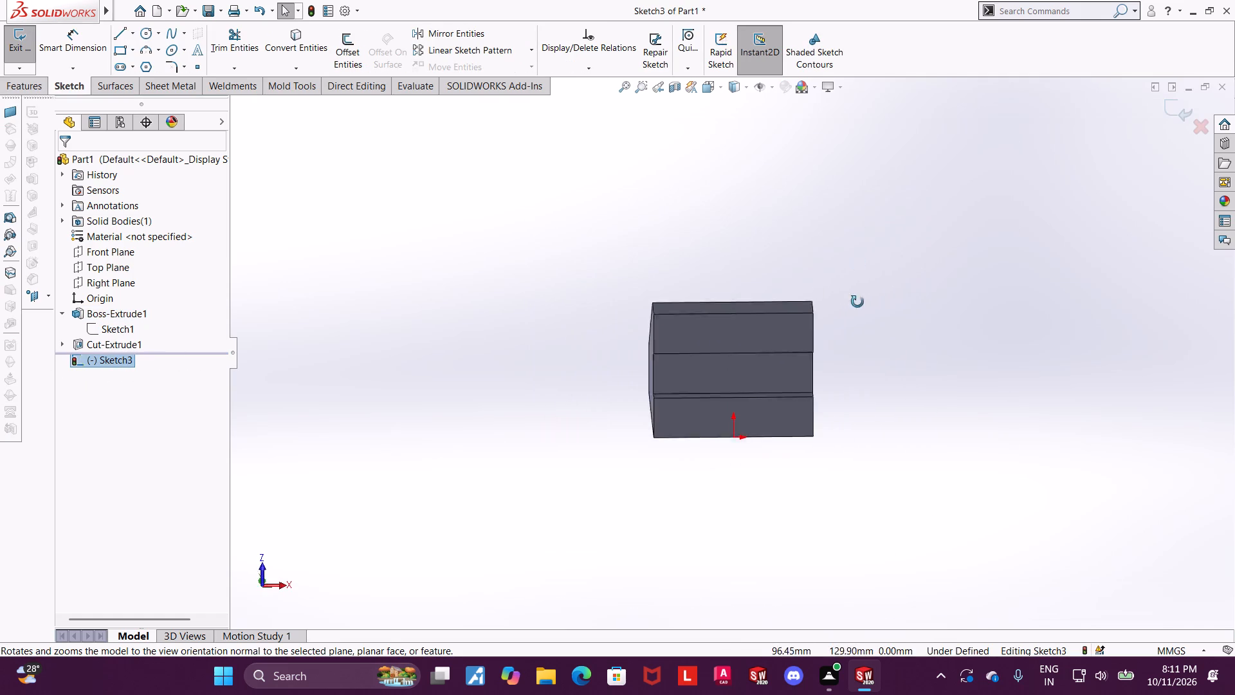
pyautogui.moveTo(857, 302); pyautogui.dragTo(861, 528, button='middle')
pyautogui.moveTo(828, 232); pyautogui.dragTo(851, 350, button='middle')
pyautogui.click(708, 86)
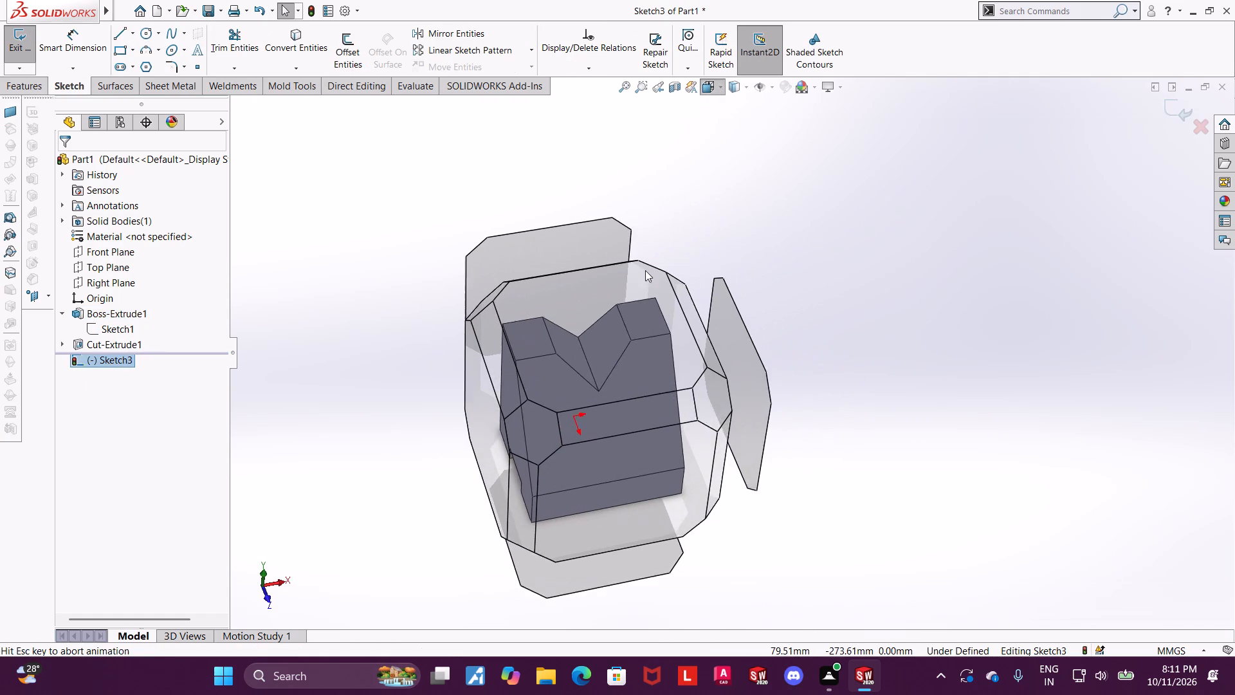
pyautogui.click(586, 360)
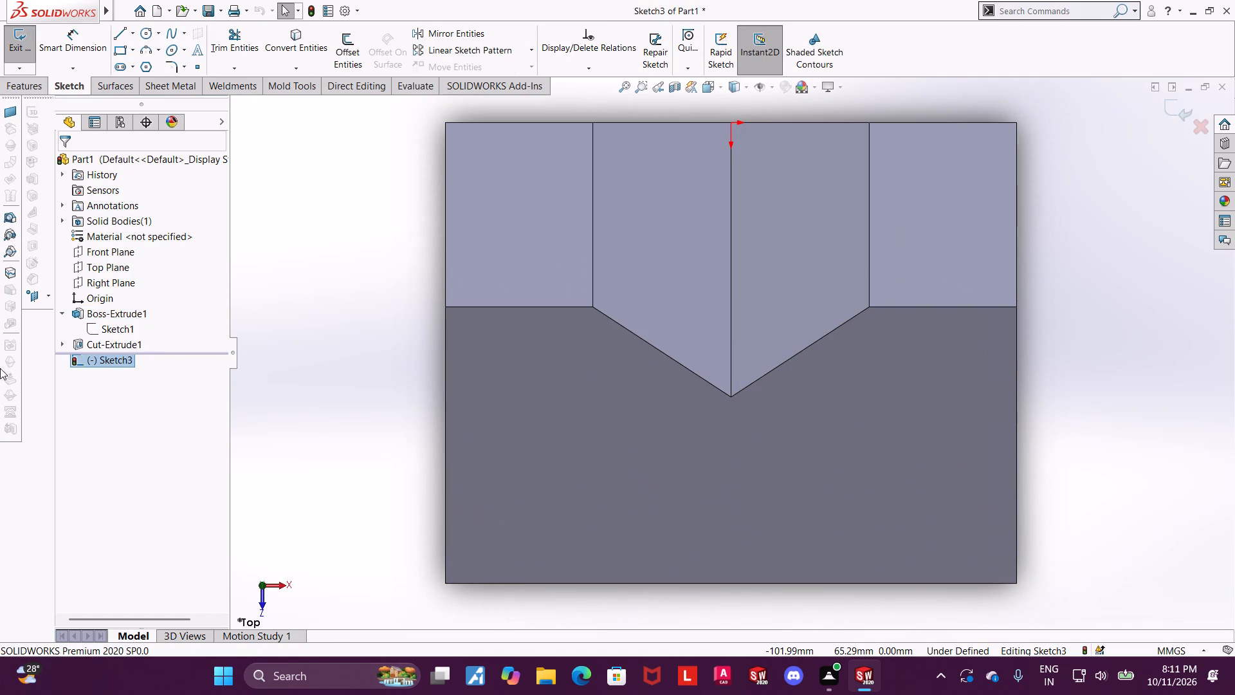
pyautogui.click(124, 50)
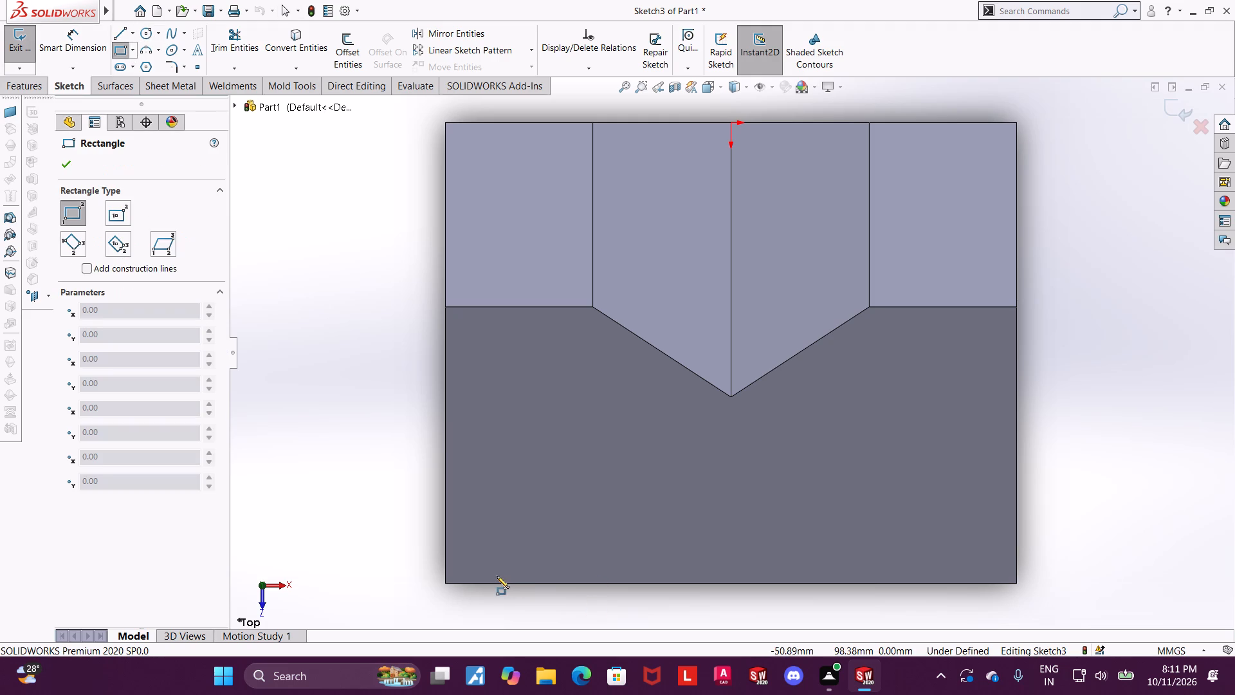
pyautogui.click(514, 584)
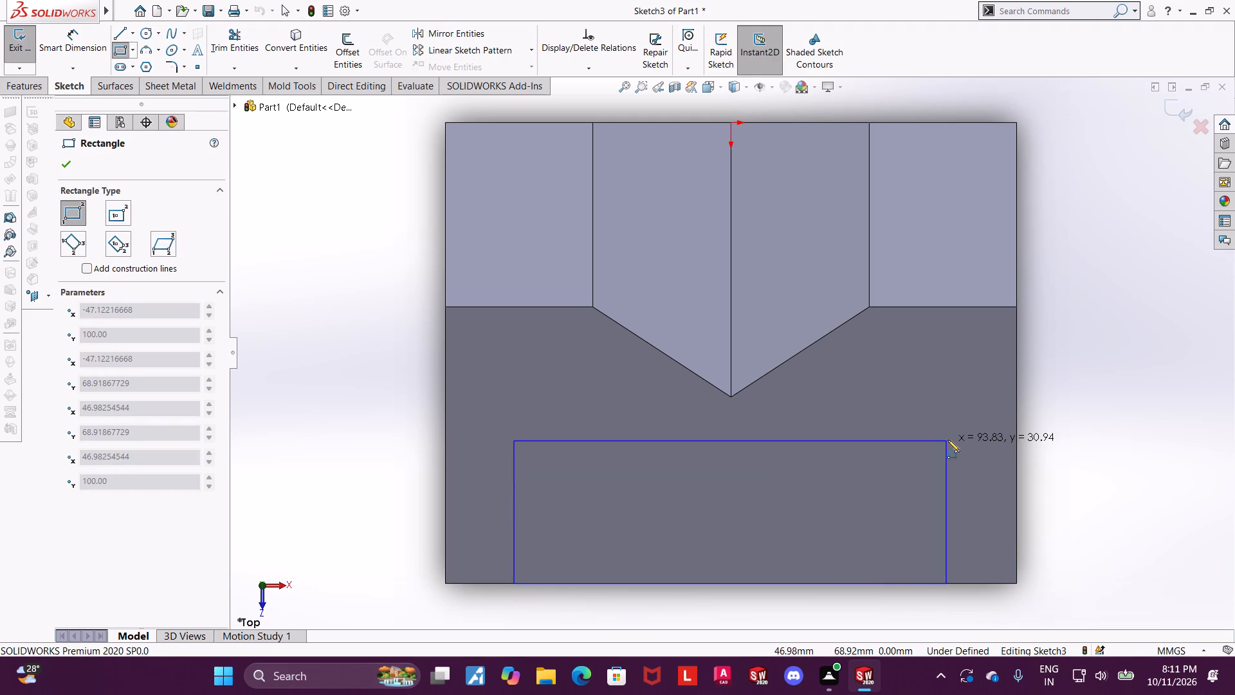
pyautogui.click(943, 306)
pyautogui.press('Escape')
pyautogui.press('Escape')
pyautogui.press('Escape')
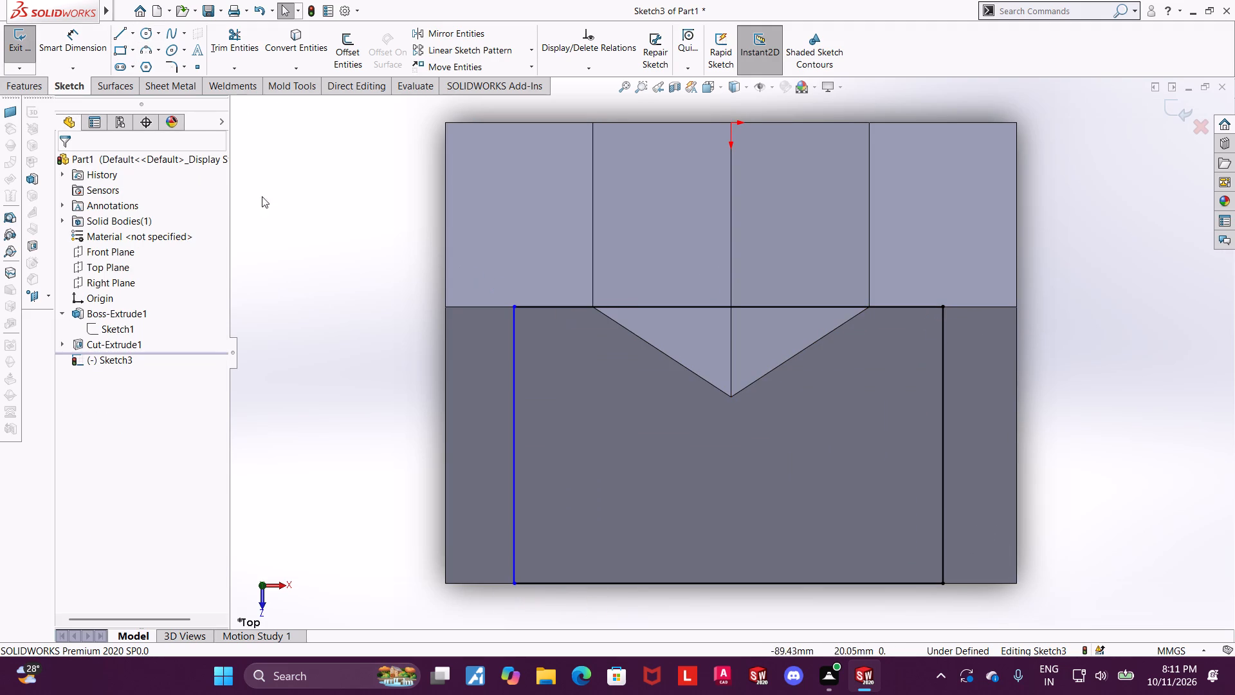
# Dimension the rectangle's left side from the block's left edge and set the distance to 18 mm.
pyautogui.click(63, 48)
pyautogui.click(515, 403)
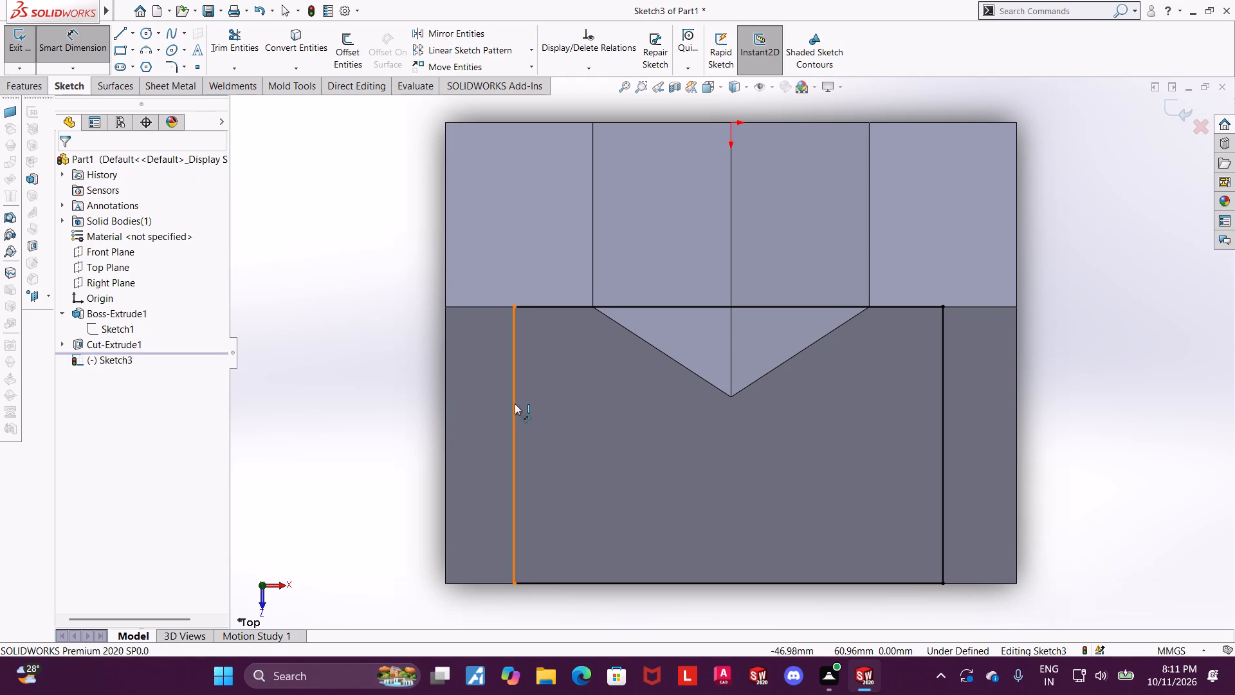
pyautogui.click(444, 425)
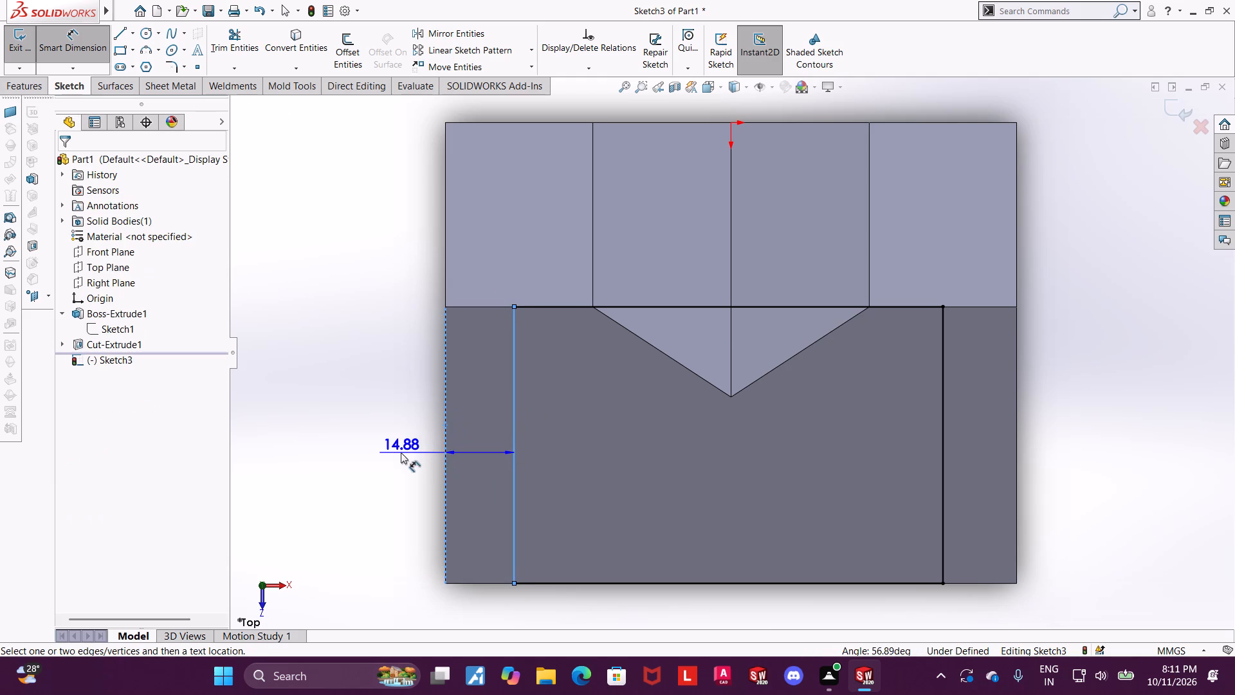
pyautogui.click(401, 452)
pyautogui.write('18')
pyautogui.press('Return')
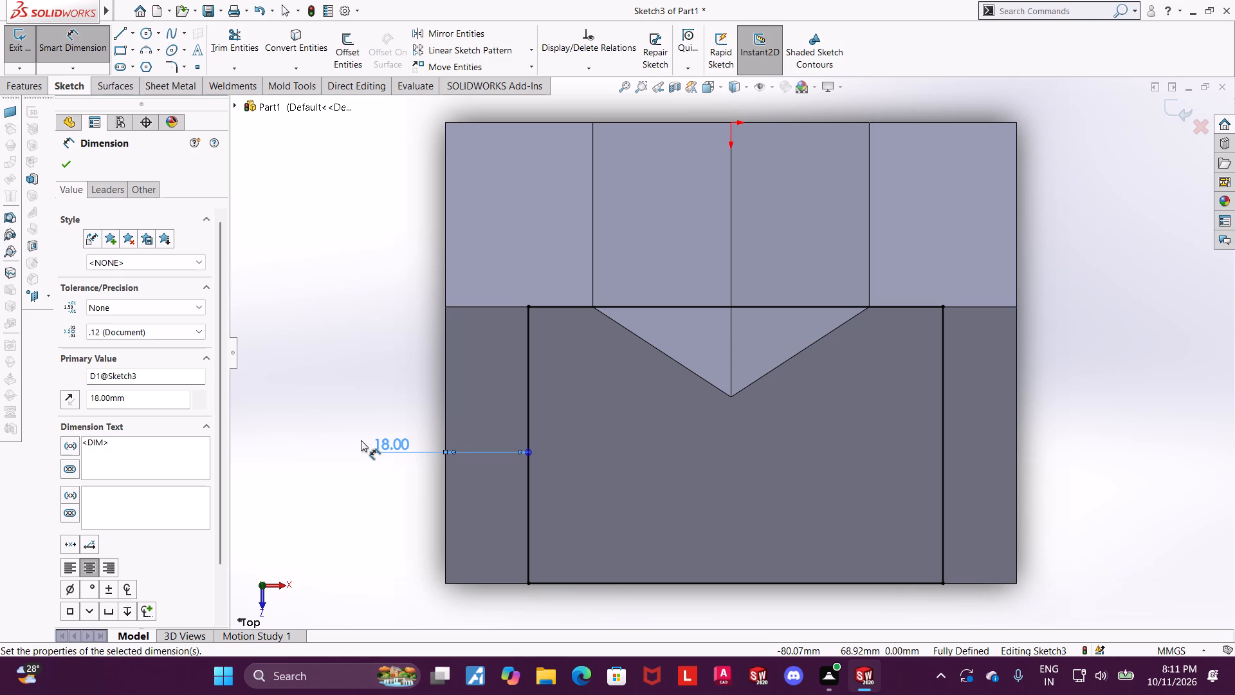
pyautogui.press('Escape')
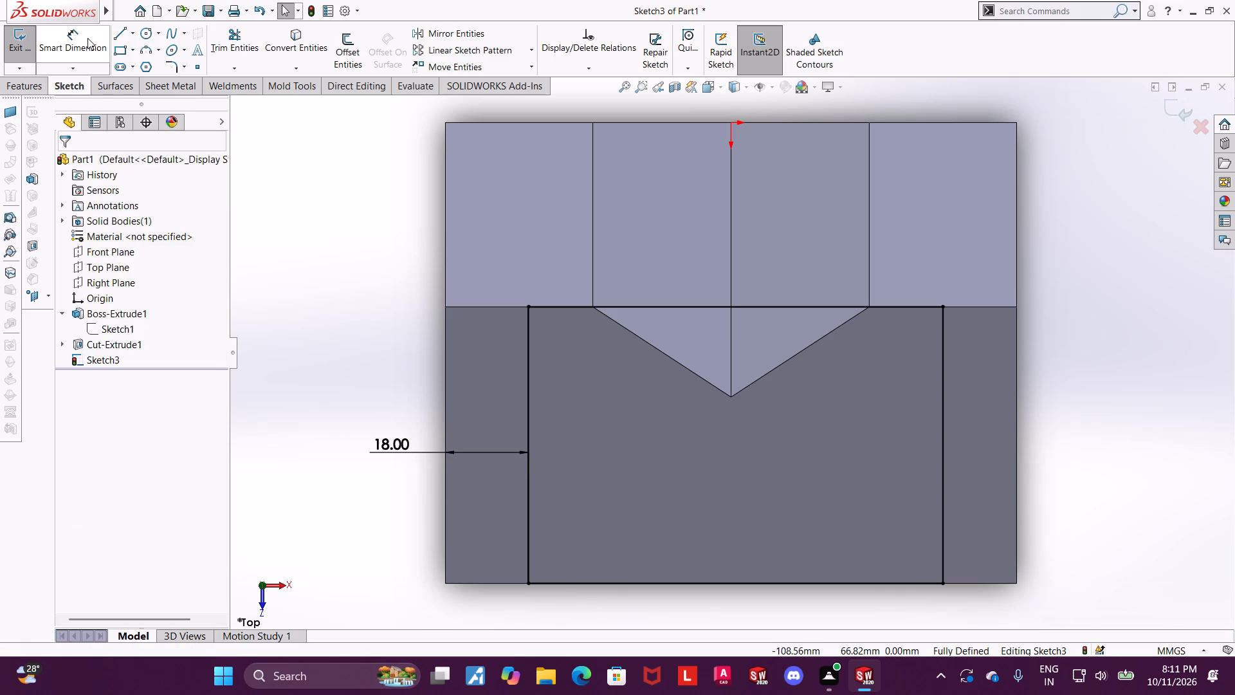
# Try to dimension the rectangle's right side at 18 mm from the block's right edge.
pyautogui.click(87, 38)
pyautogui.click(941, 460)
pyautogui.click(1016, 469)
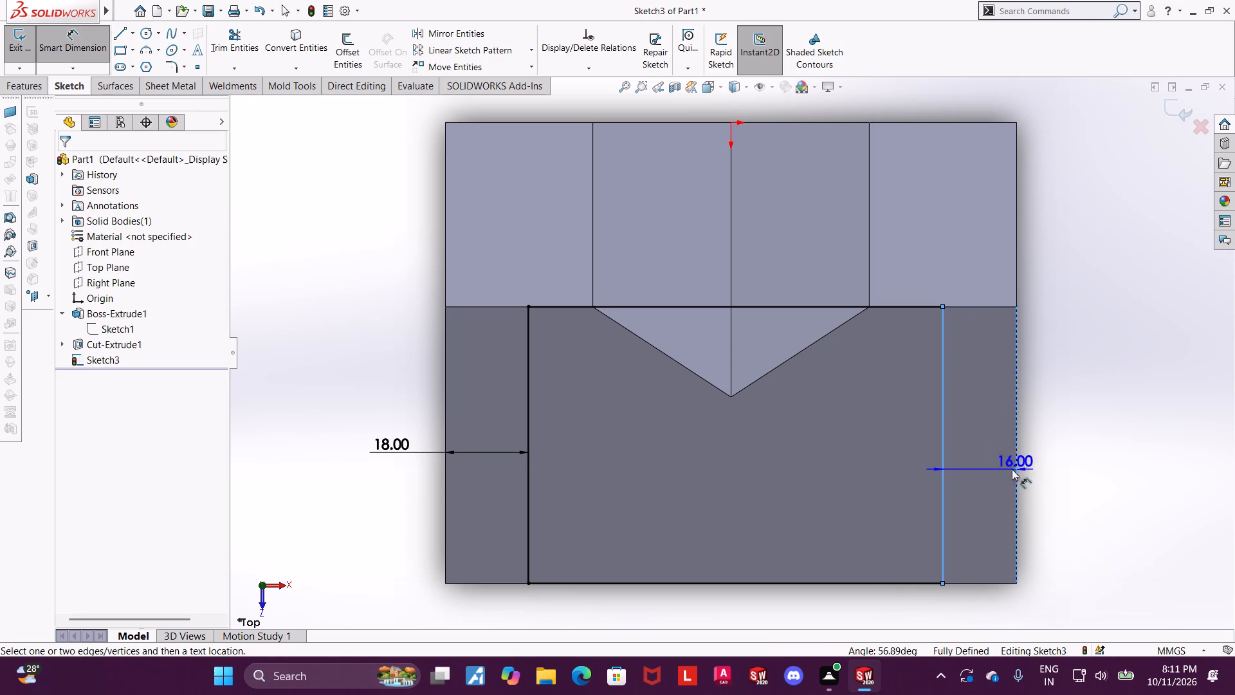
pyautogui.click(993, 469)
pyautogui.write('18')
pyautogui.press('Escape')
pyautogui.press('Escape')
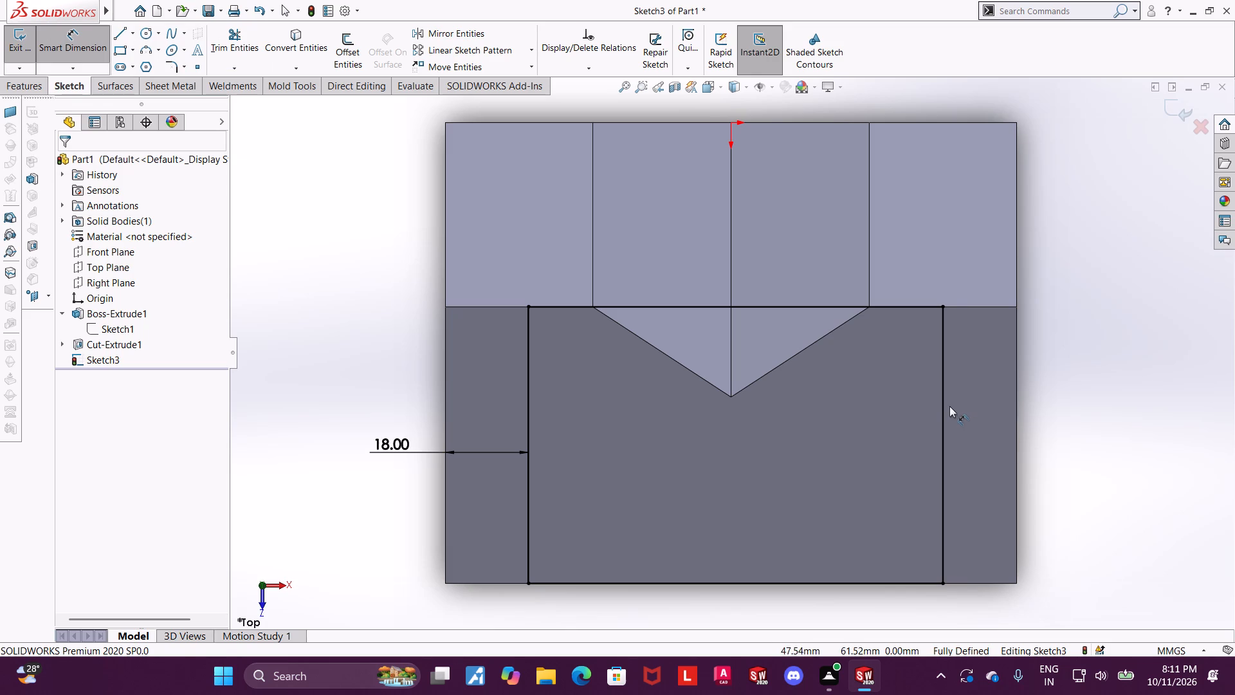
# Delete the relation at the right side's upper corner and move that side to about 20 mm from the block's right edge.
pyautogui.moveTo(942, 403); pyautogui.dragTo(910, 398)
pyautogui.click(928, 402)
pyautogui.press('Escape')
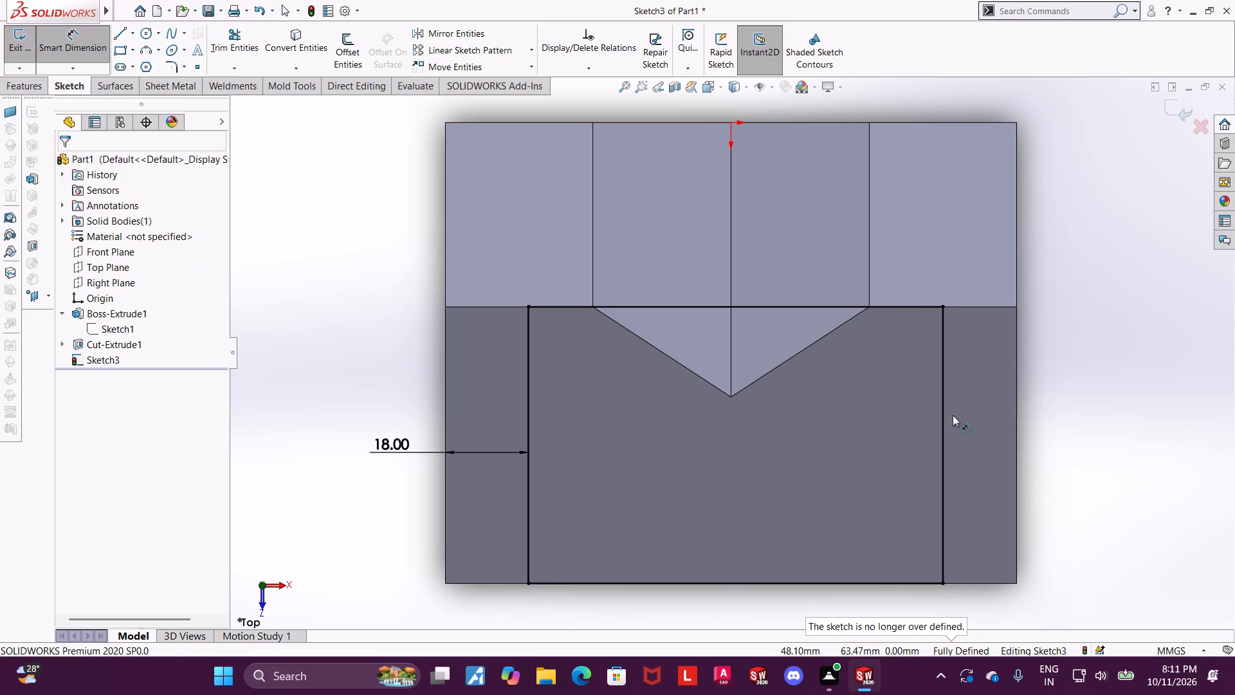
pyautogui.press('Escape')
pyautogui.press('Escape')
pyautogui.moveTo(942, 415); pyautogui.dragTo(927, 415)
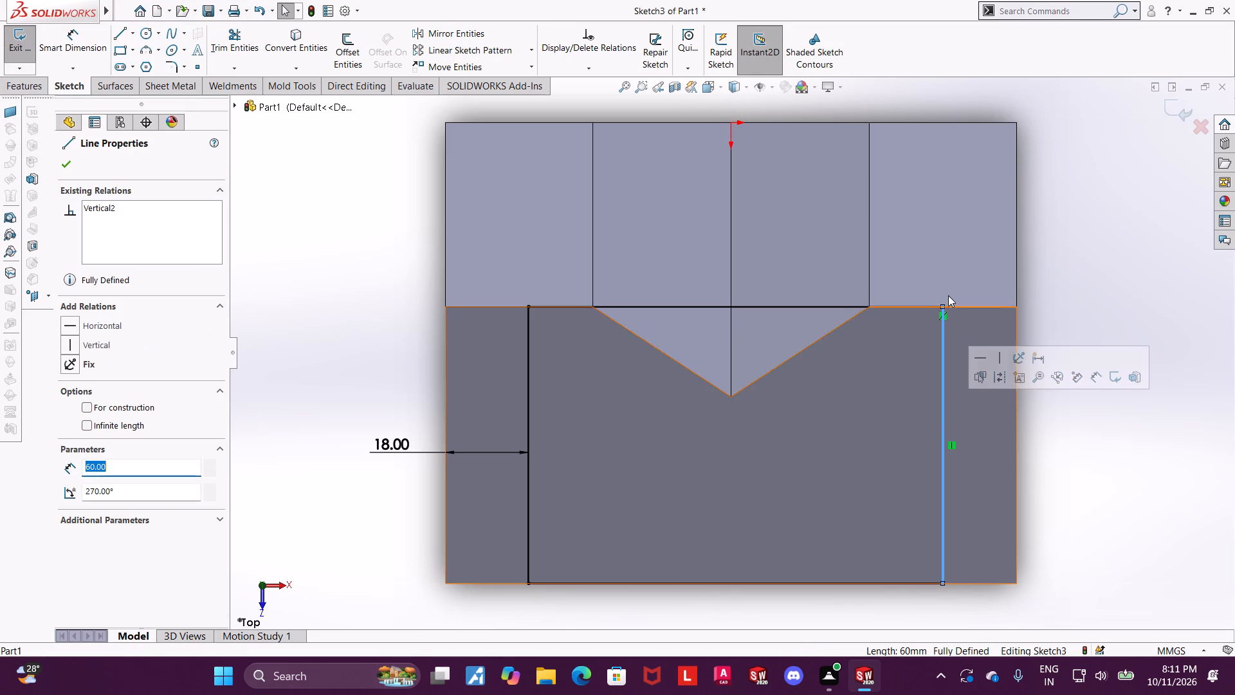
pyautogui.rightClick(941, 316)
pyautogui.click(984, 479)
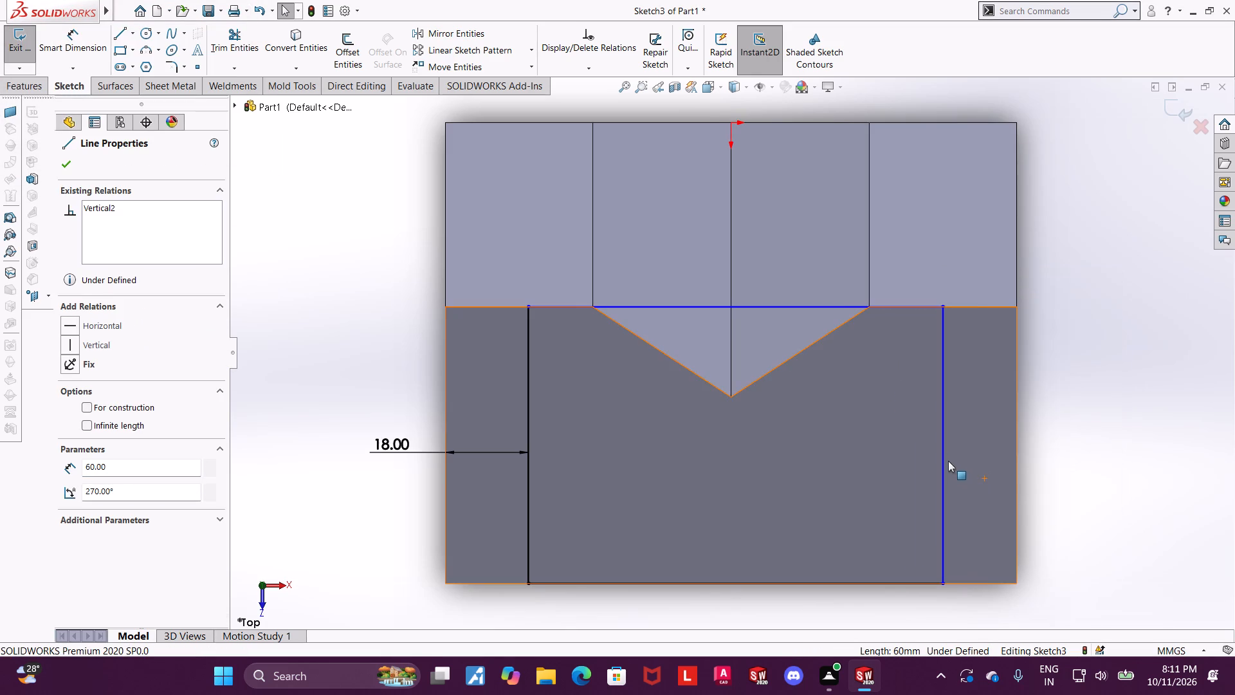
pyautogui.moveTo(944, 459); pyautogui.dragTo(924, 457)
pyautogui.press('Escape')
pyautogui.press('Escape')
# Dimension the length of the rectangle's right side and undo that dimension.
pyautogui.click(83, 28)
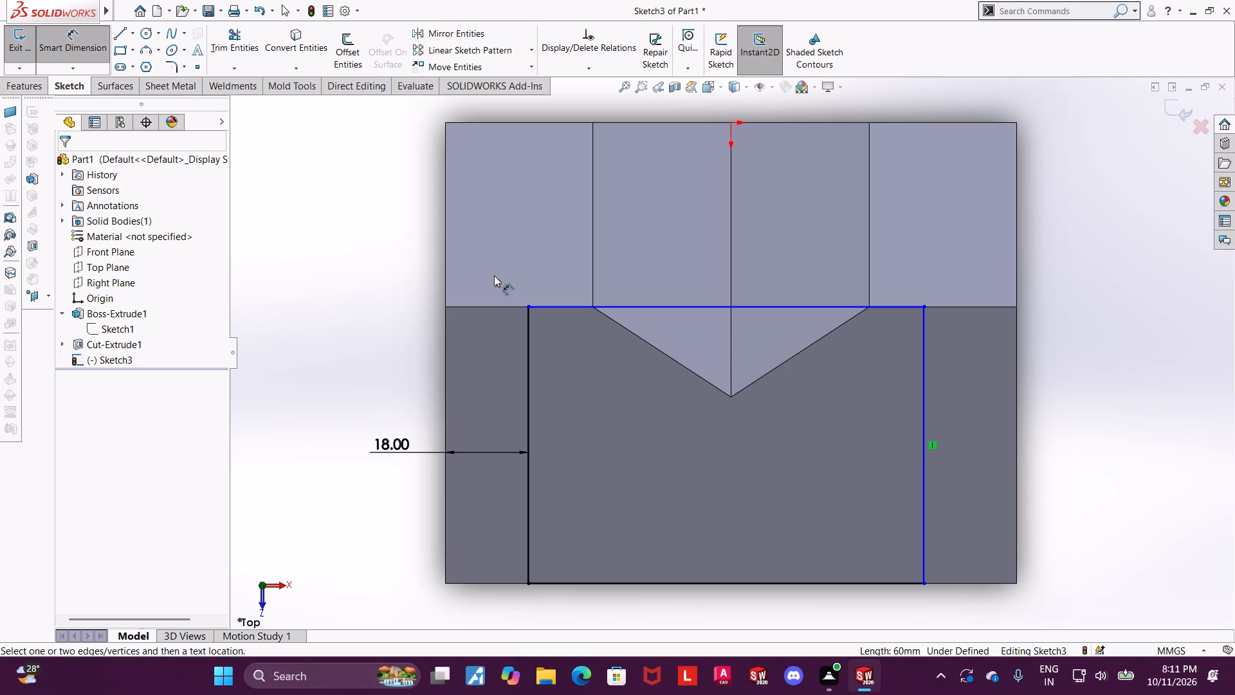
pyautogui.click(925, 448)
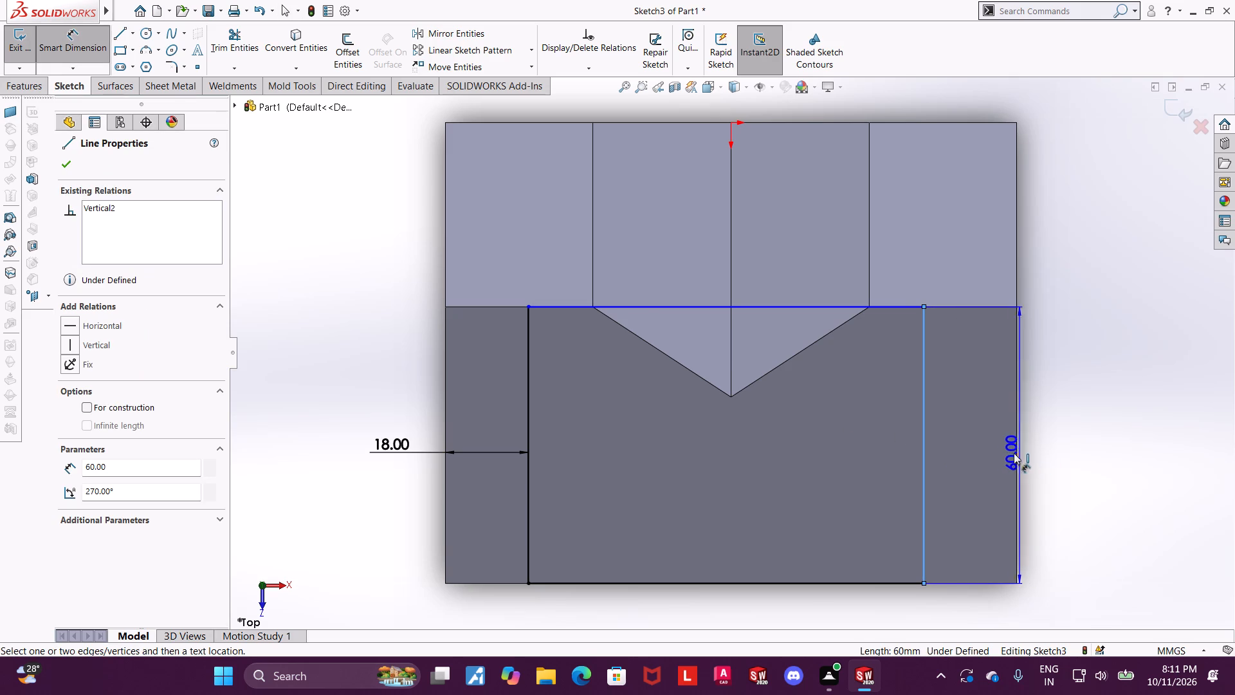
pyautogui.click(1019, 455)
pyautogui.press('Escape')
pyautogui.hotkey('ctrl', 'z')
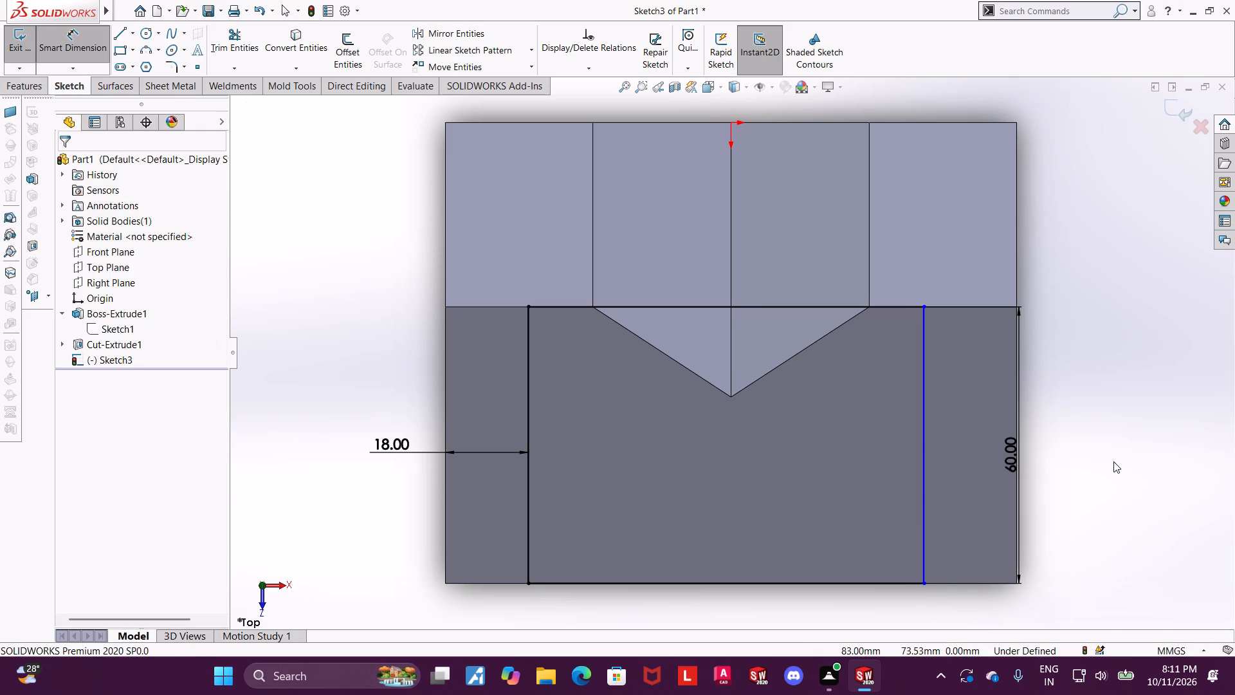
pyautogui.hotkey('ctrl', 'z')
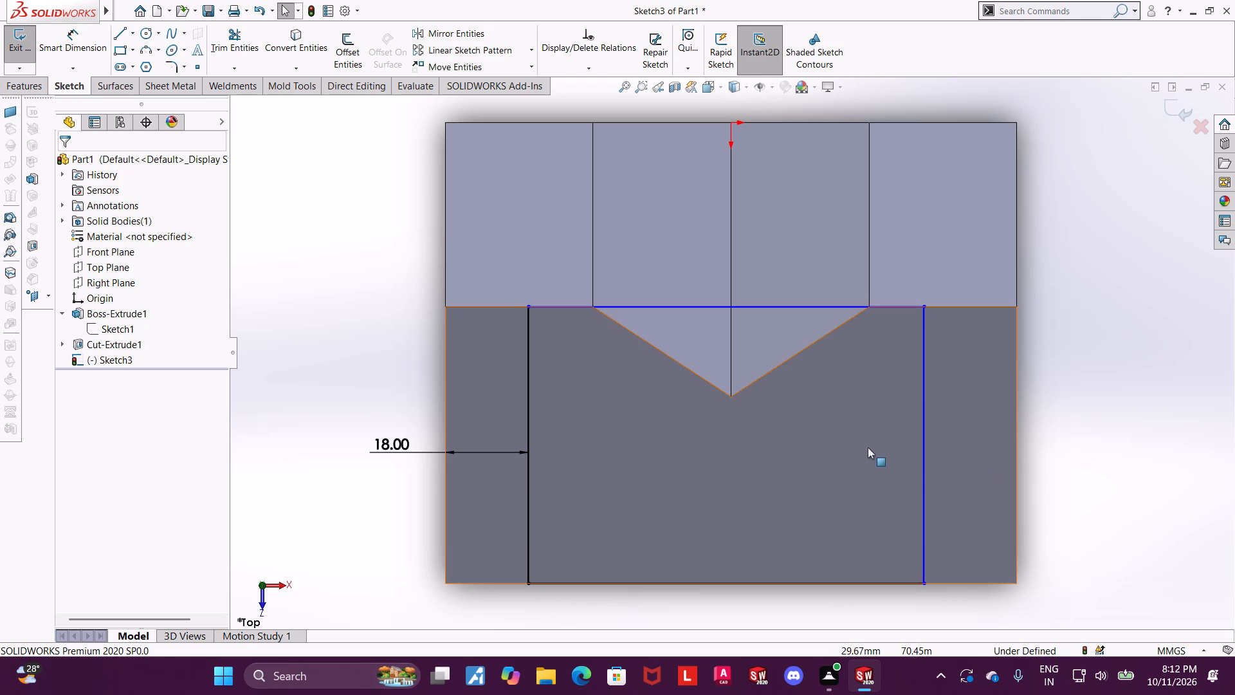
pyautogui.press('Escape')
# Dimension the rectangle's right side from the block's right edge and set the distance to 18 mm.
pyautogui.click(59, 49)
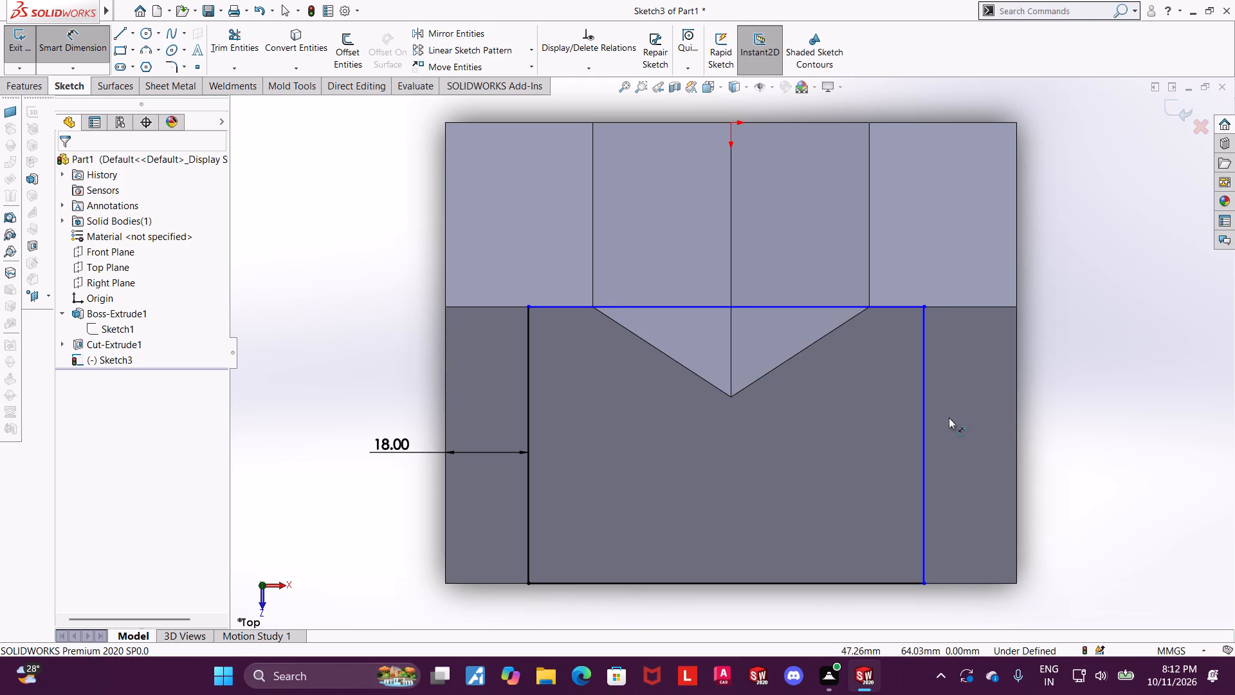
pyautogui.click(922, 398)
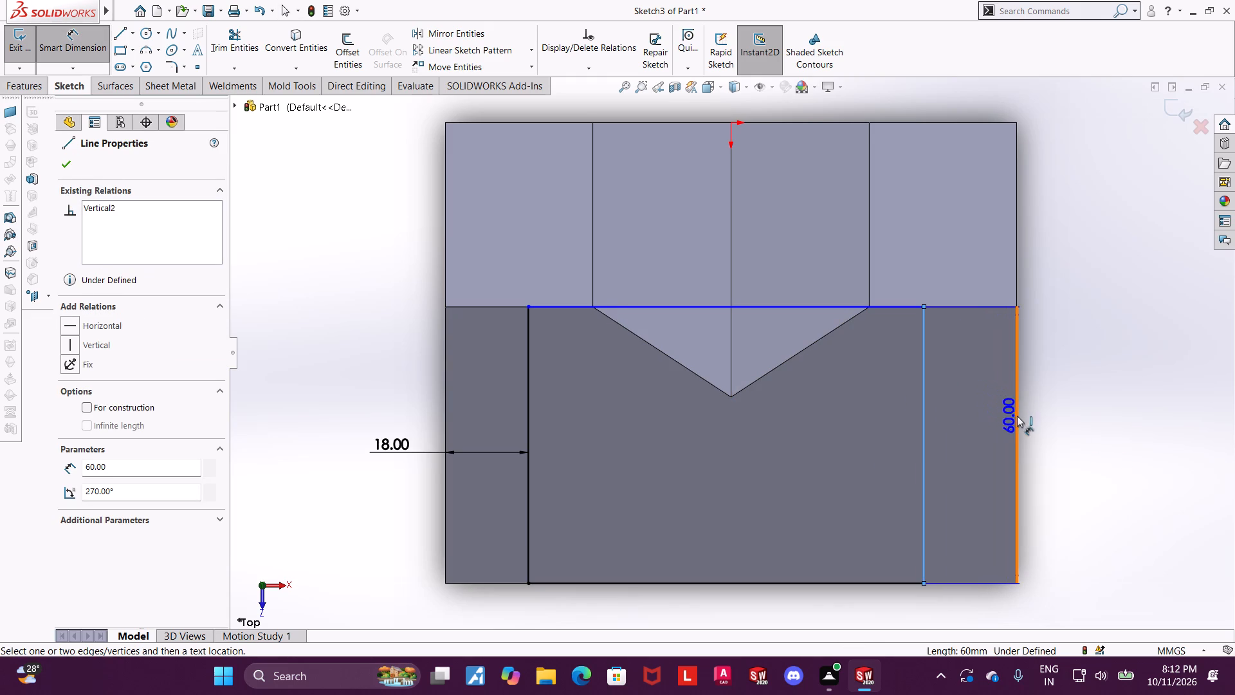
pyautogui.click(1018, 416)
pyautogui.click(981, 419)
pyautogui.write('18')
pyautogui.press('Return')
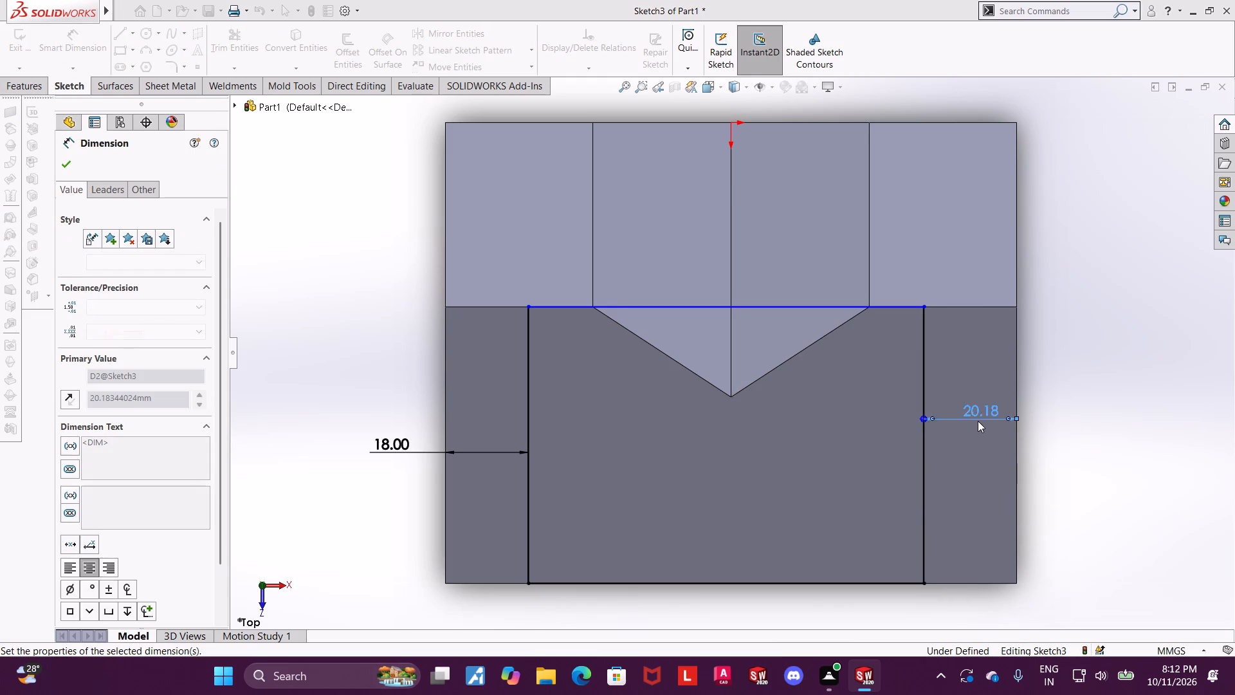
pyautogui.press('Escape')
pyautogui.press('Escape')
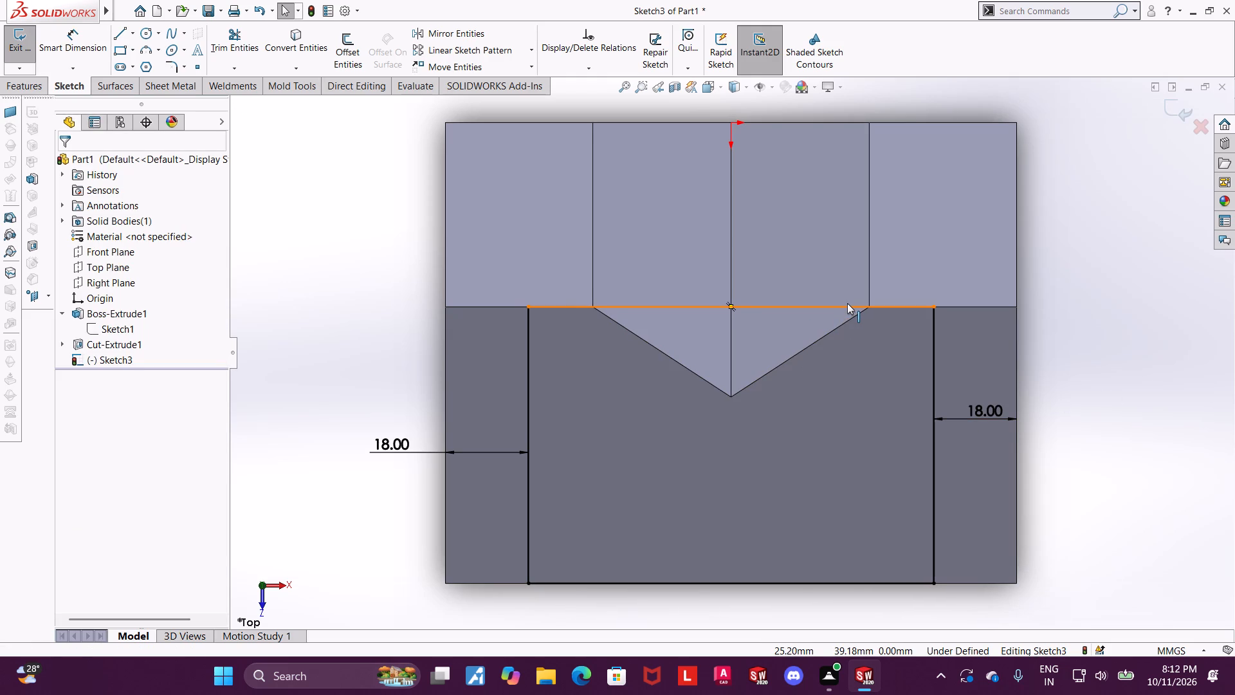
# Add a relation aligning the rectangle's rear side with the sloped face's top edge, and exit the sketch.
pyautogui.keyDown('ctrl'); pyautogui.click(847, 303); pyautogui.keyUp('ctrl')
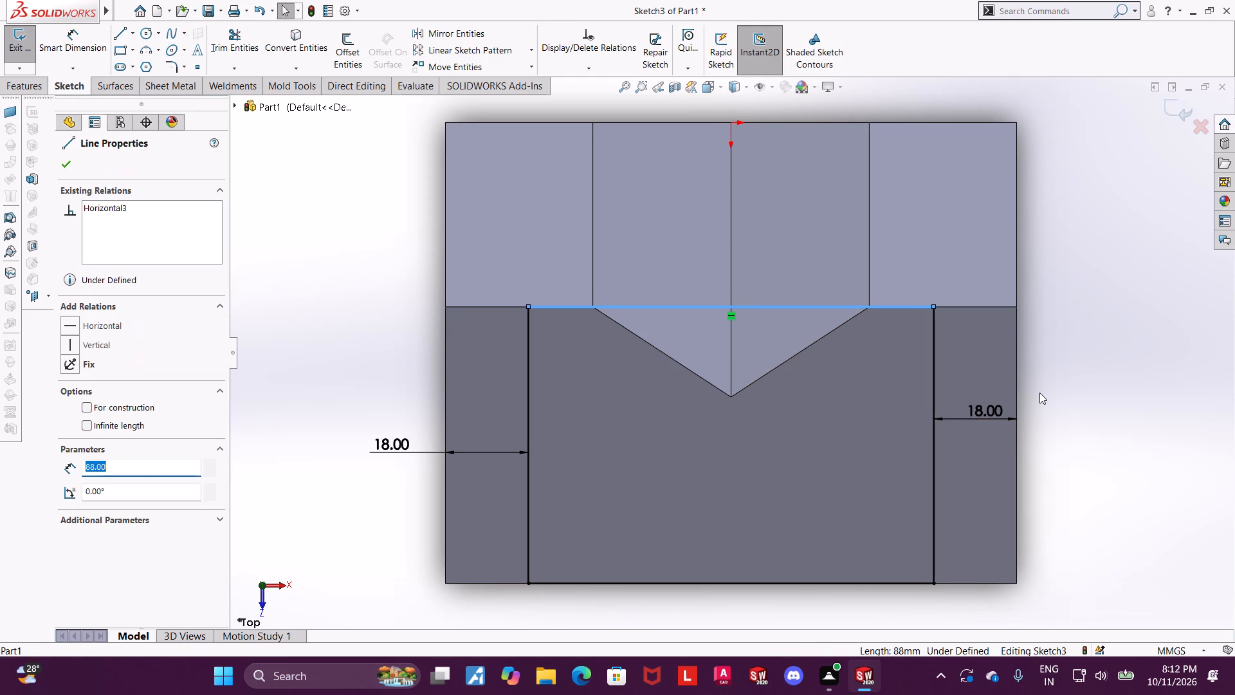
pyautogui.keyDown('ctrl'); pyautogui.click(980, 305); pyautogui.keyUp('ctrl')
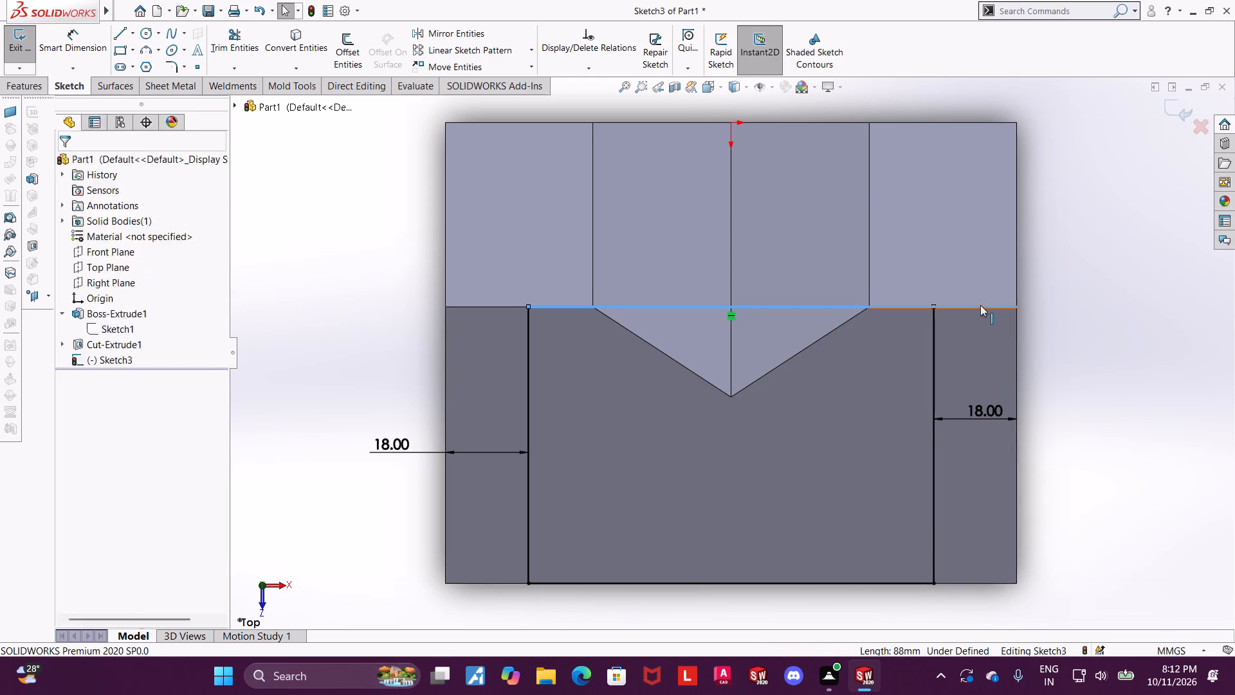
pyautogui.click(71, 392)
pyautogui.press('Escape')
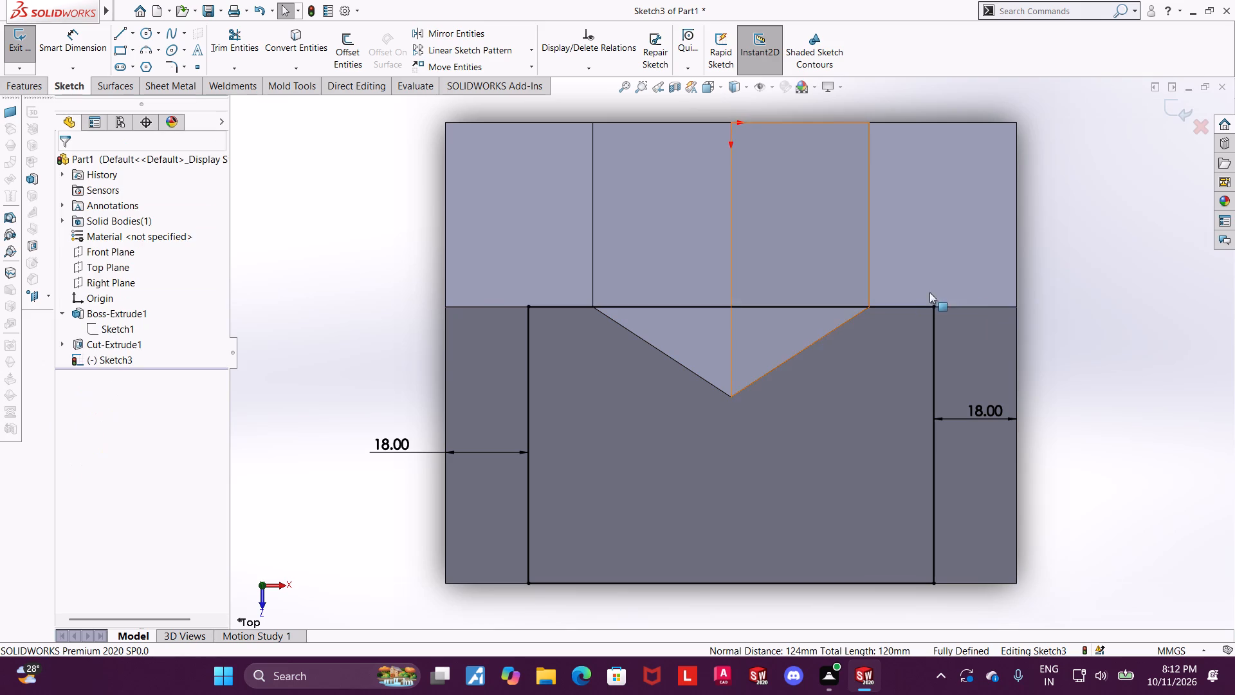
pyautogui.scroll(2, 976, 288)
pyautogui.scroll(-1, 986, 347)
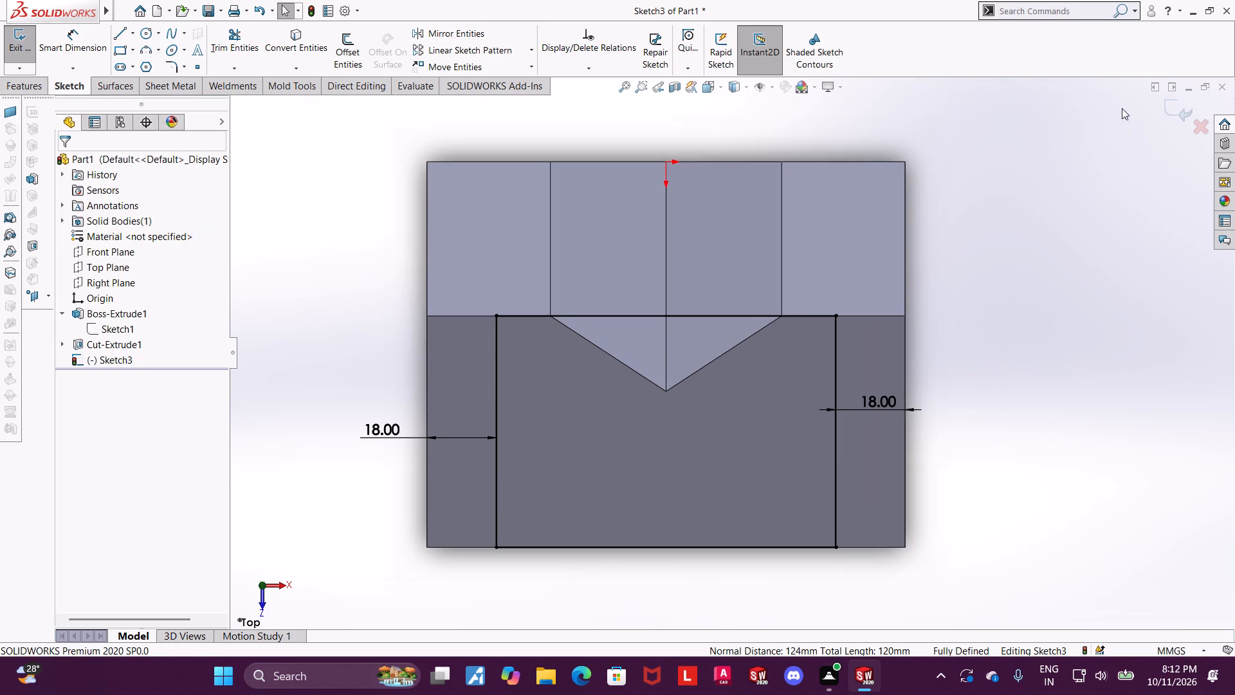
pyautogui.click(1173, 104)
pyautogui.scroll(3, 988, 225)
pyautogui.moveTo(857, 376); pyautogui.dragTo(906, 252, button='middle')
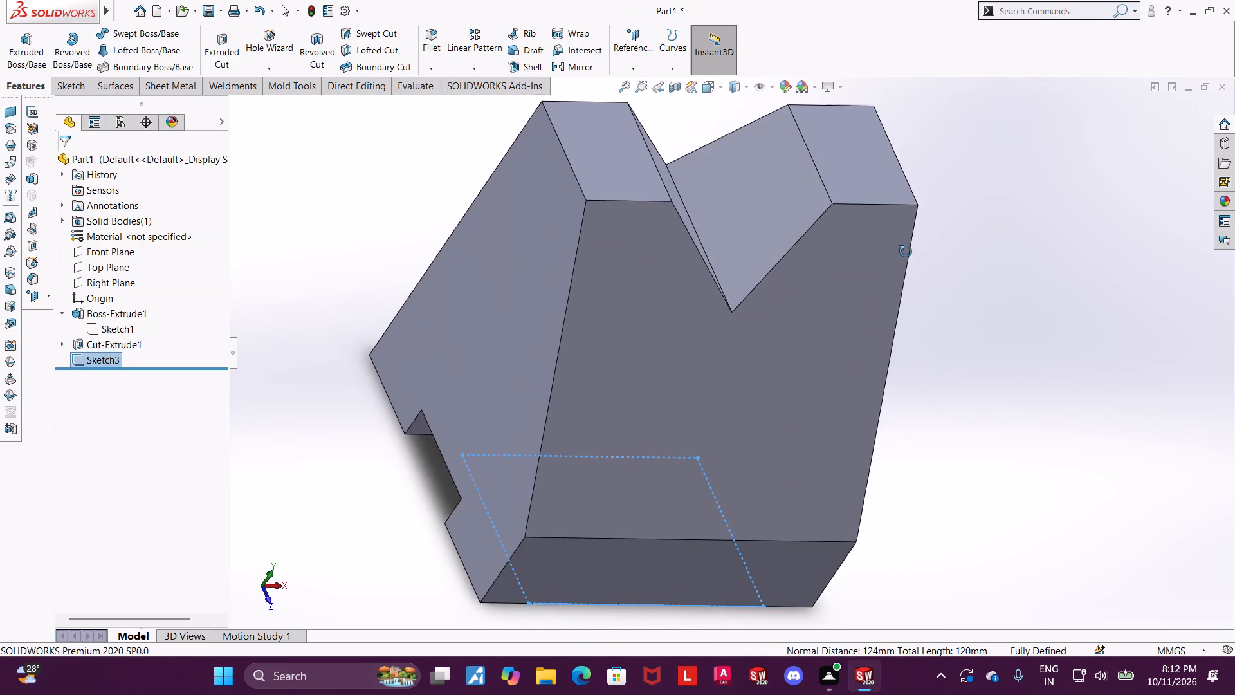
# Set up an extruded cut of the rectangle sketch starting from an offset 32 mm above the sketch plane.
pyautogui.moveTo(906, 252); pyautogui.dragTo(987, 214, button='middle')
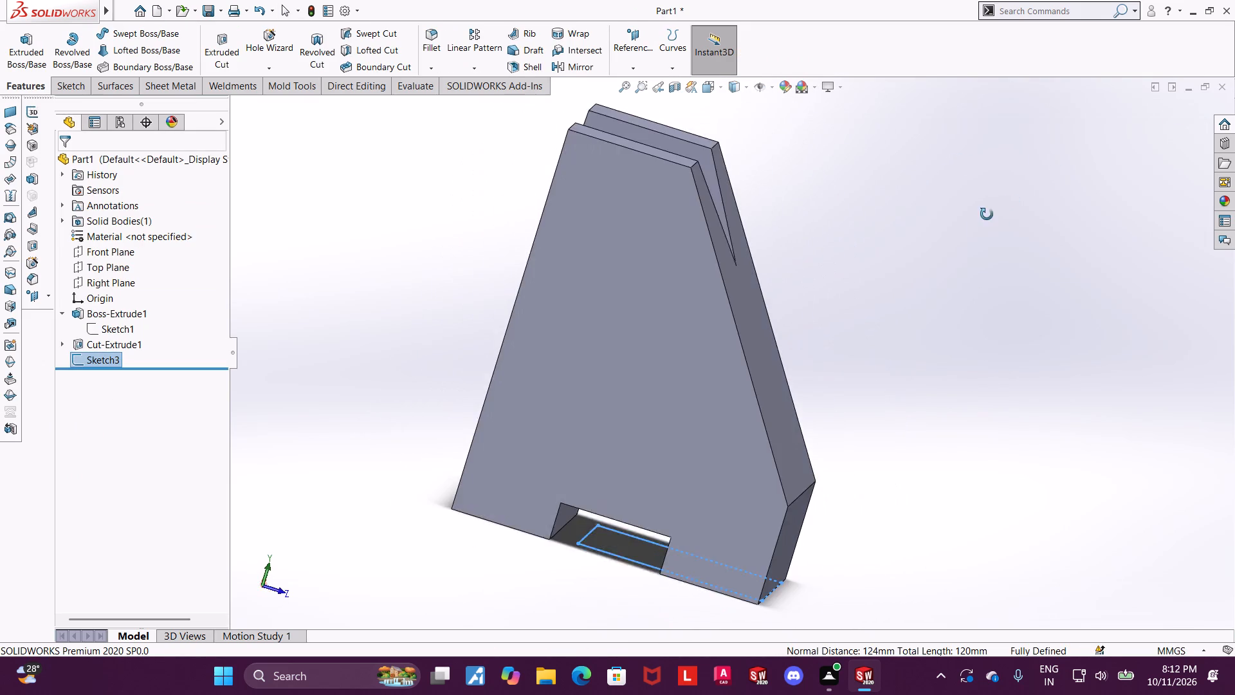
pyautogui.moveTo(987, 214); pyautogui.dragTo(965, 219, button='middle')
pyautogui.click(217, 56)
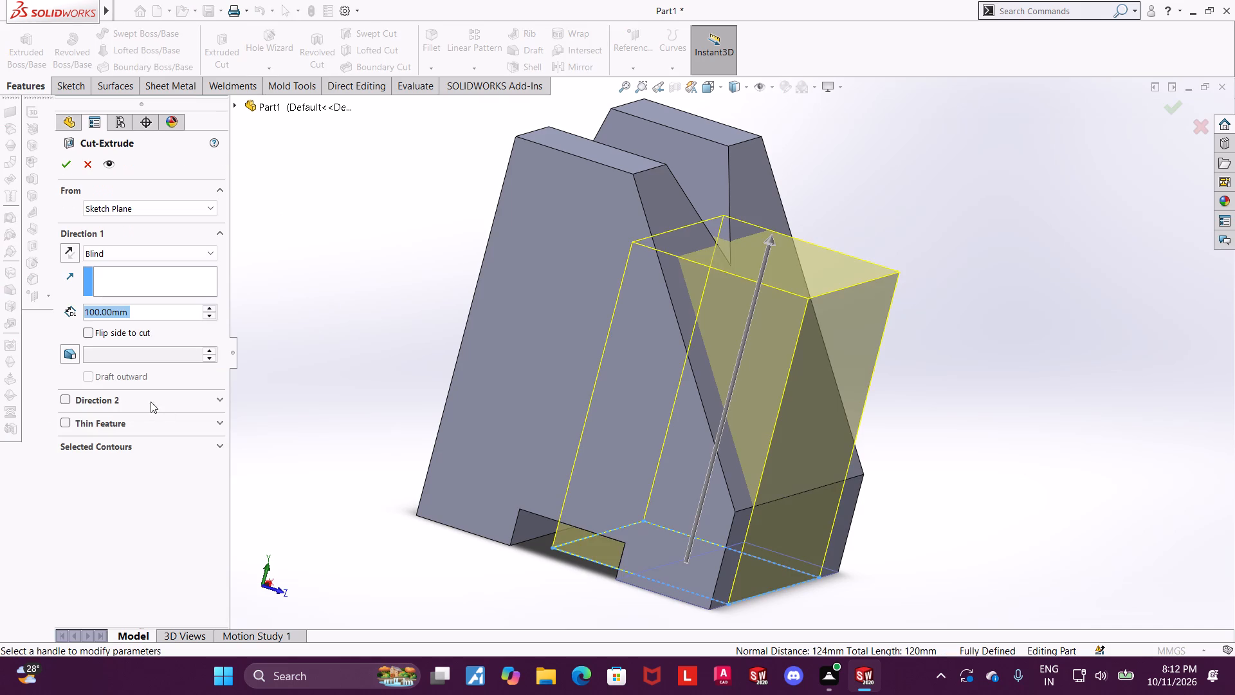
pyautogui.click(112, 215)
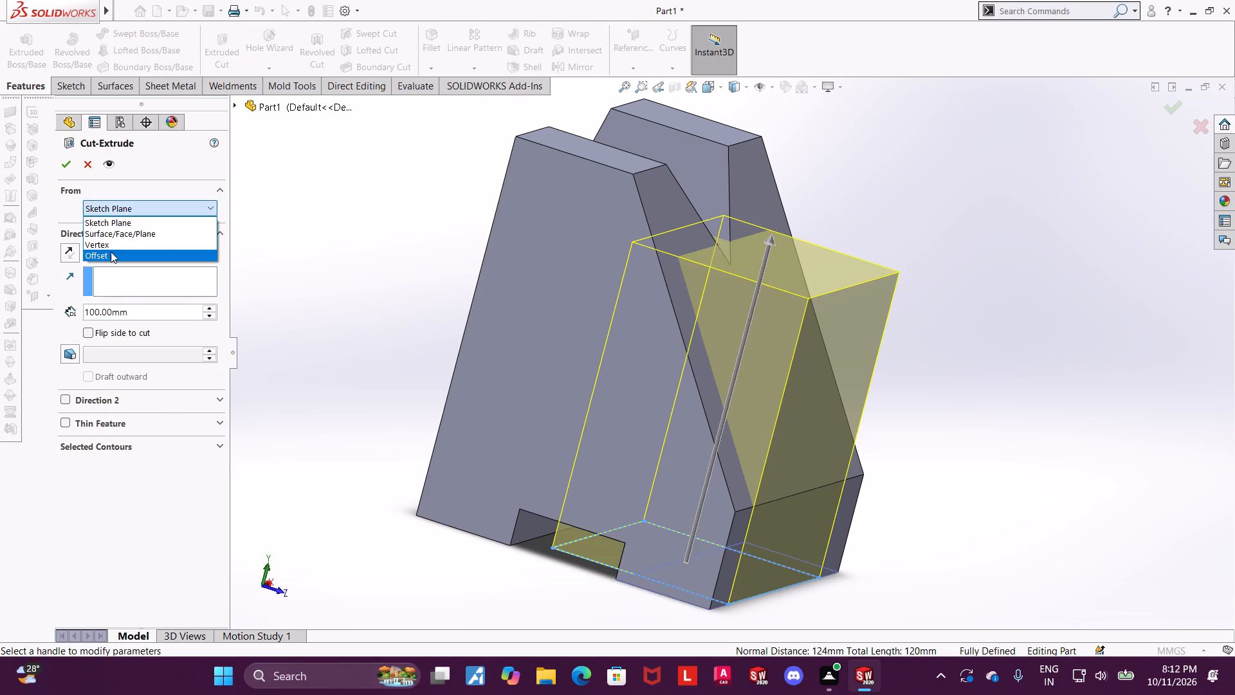
pyautogui.click(111, 252)
pyautogui.moveTo(132, 237); pyautogui.dragTo(62, 232)
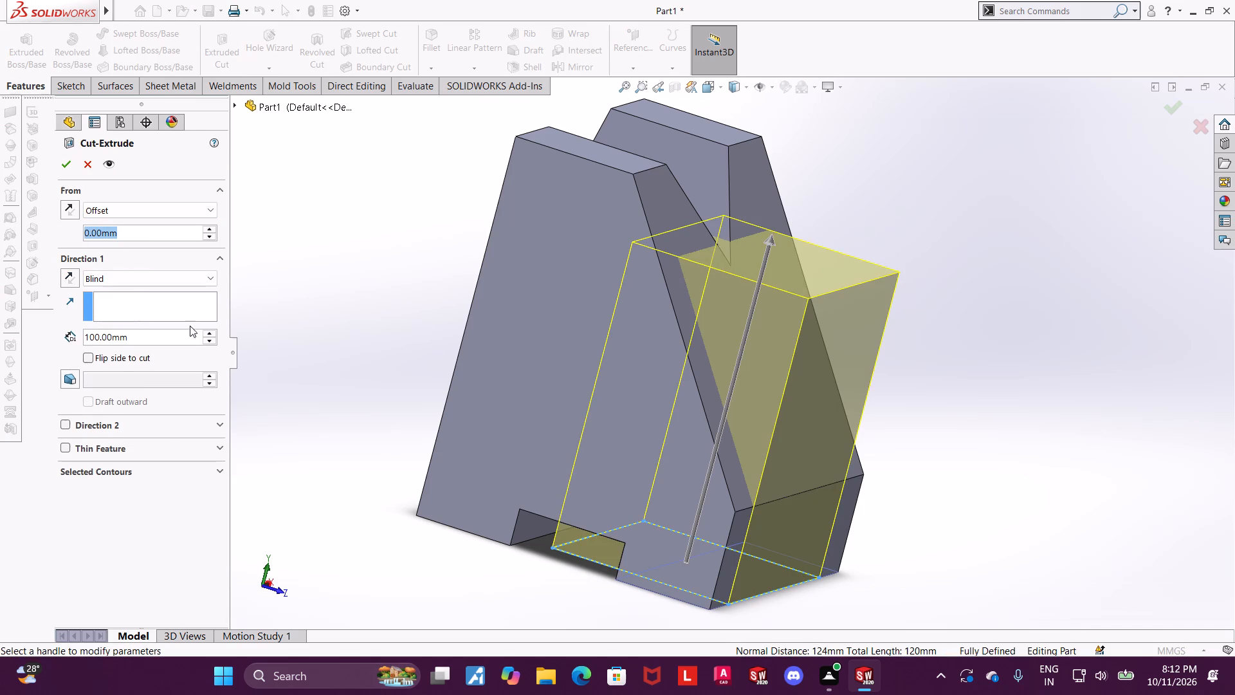
pyautogui.press('3')
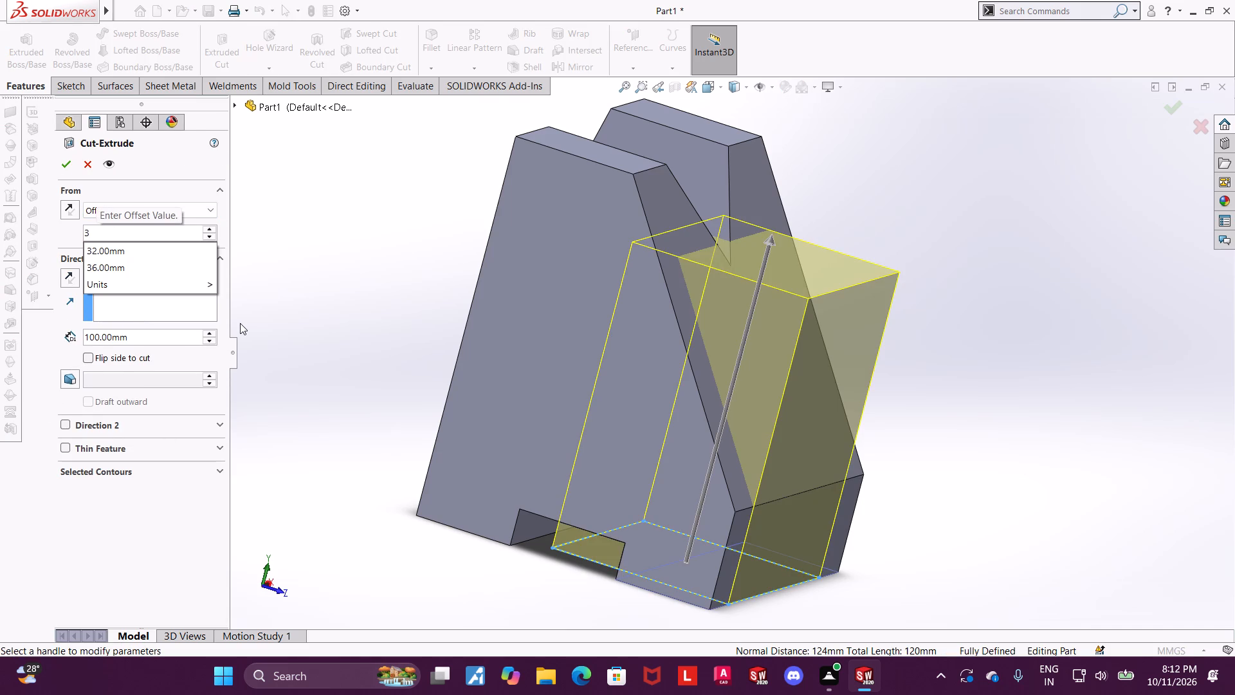
pyautogui.press('2')
pyautogui.press('Return')
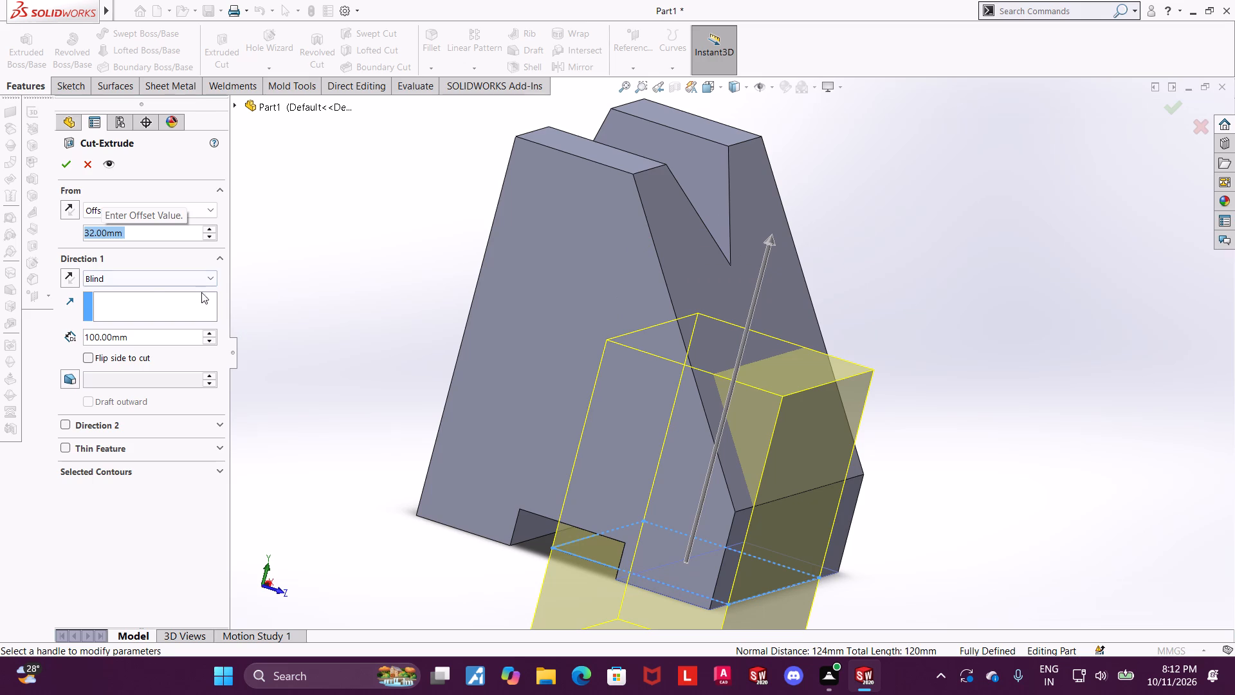
pyautogui.click(71, 212)
# End the cut with Up To Surface at the block's flat top face and accept the feature.
pyautogui.moveTo(341, 308); pyautogui.dragTo(313, 319, button='middle')
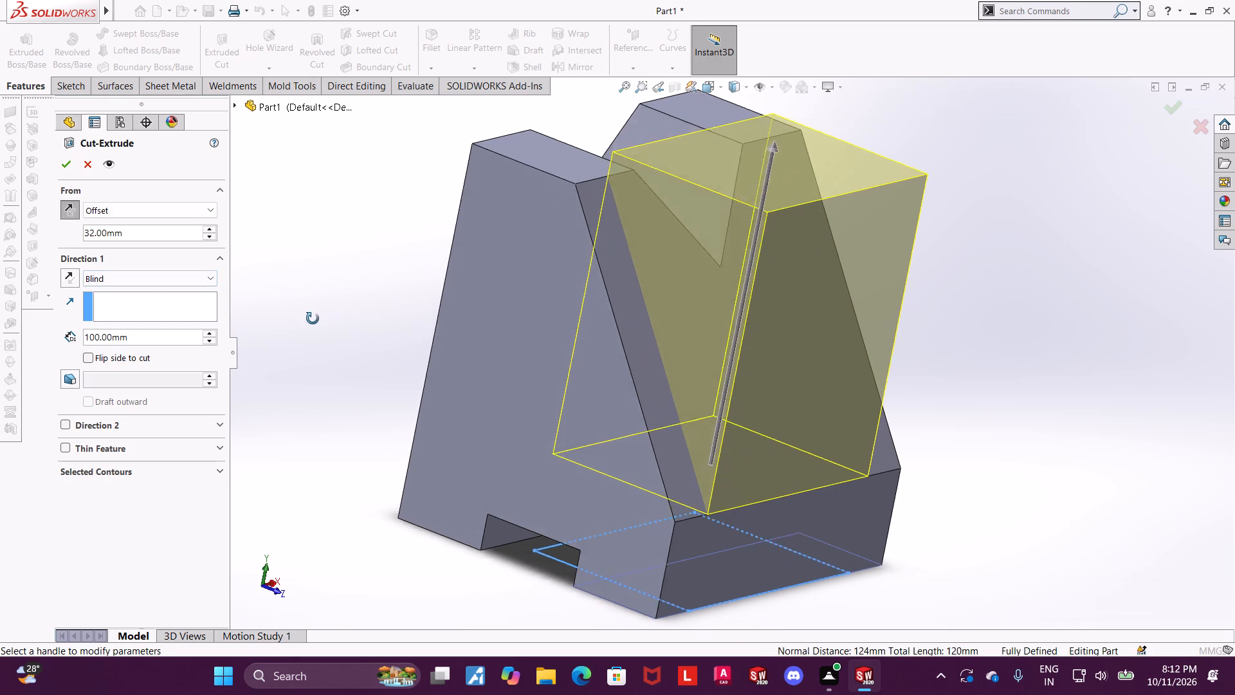
pyautogui.moveTo(313, 319); pyautogui.dragTo(297, 326, button='middle')
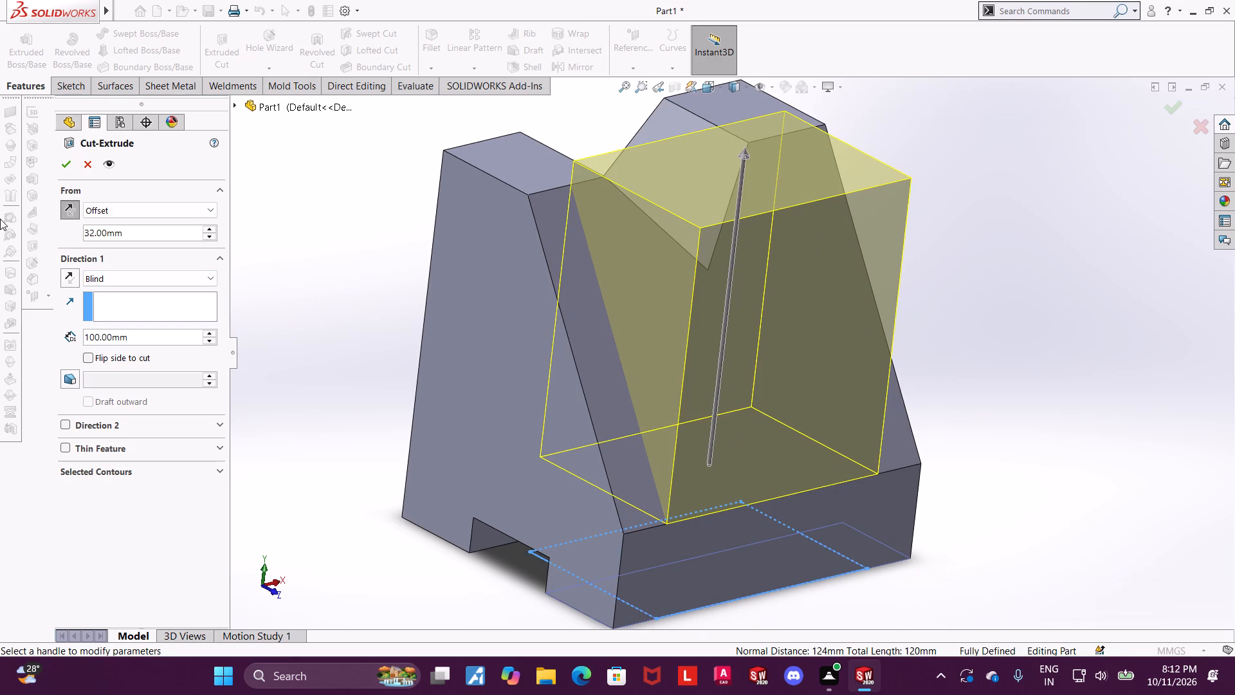
pyautogui.click(138, 280)
pyautogui.click(133, 345)
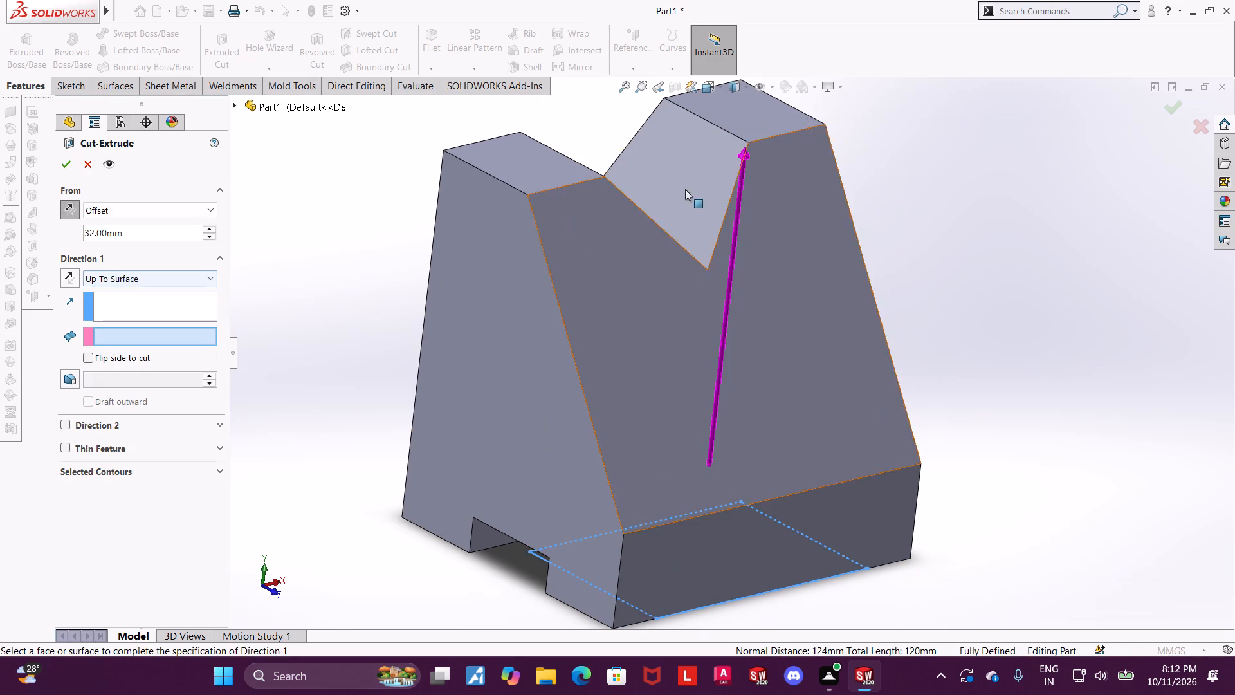
pyautogui.click(526, 162)
pyautogui.click(57, 161)
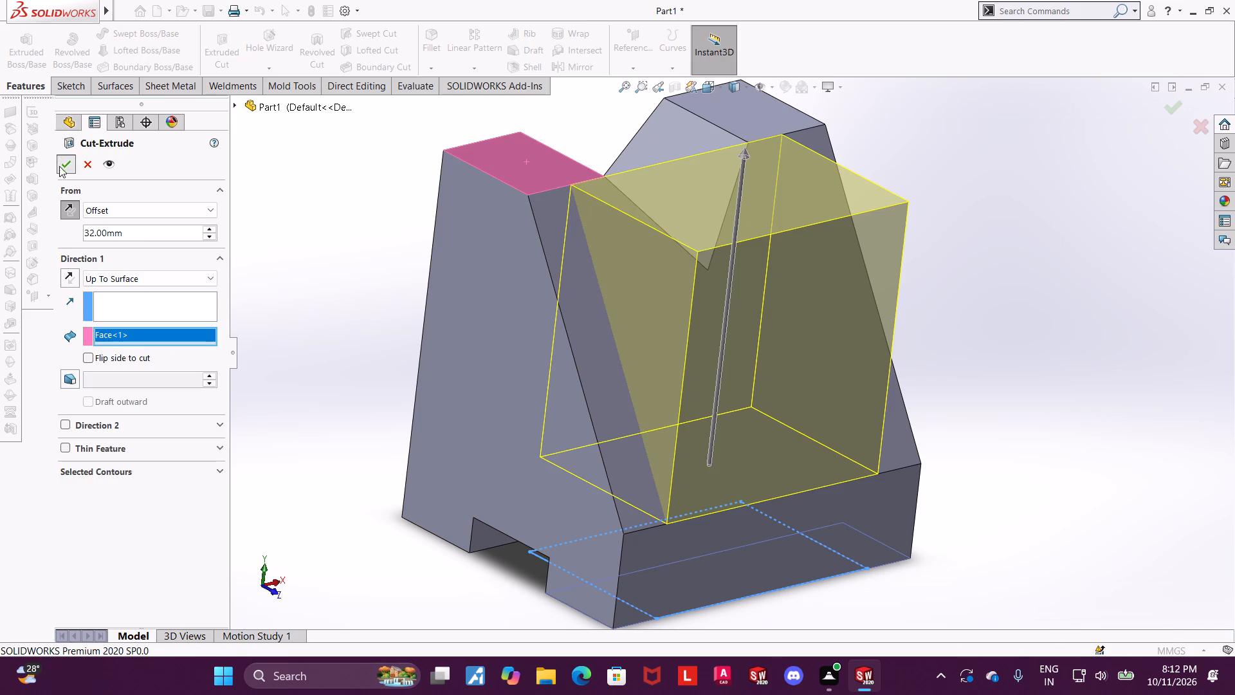
pyautogui.click(944, 304)
# Open a new sketch on the floor face of the rectangular pocket and view it straight on.
pyautogui.moveTo(922, 286); pyautogui.dragTo(818, 337, button='middle')
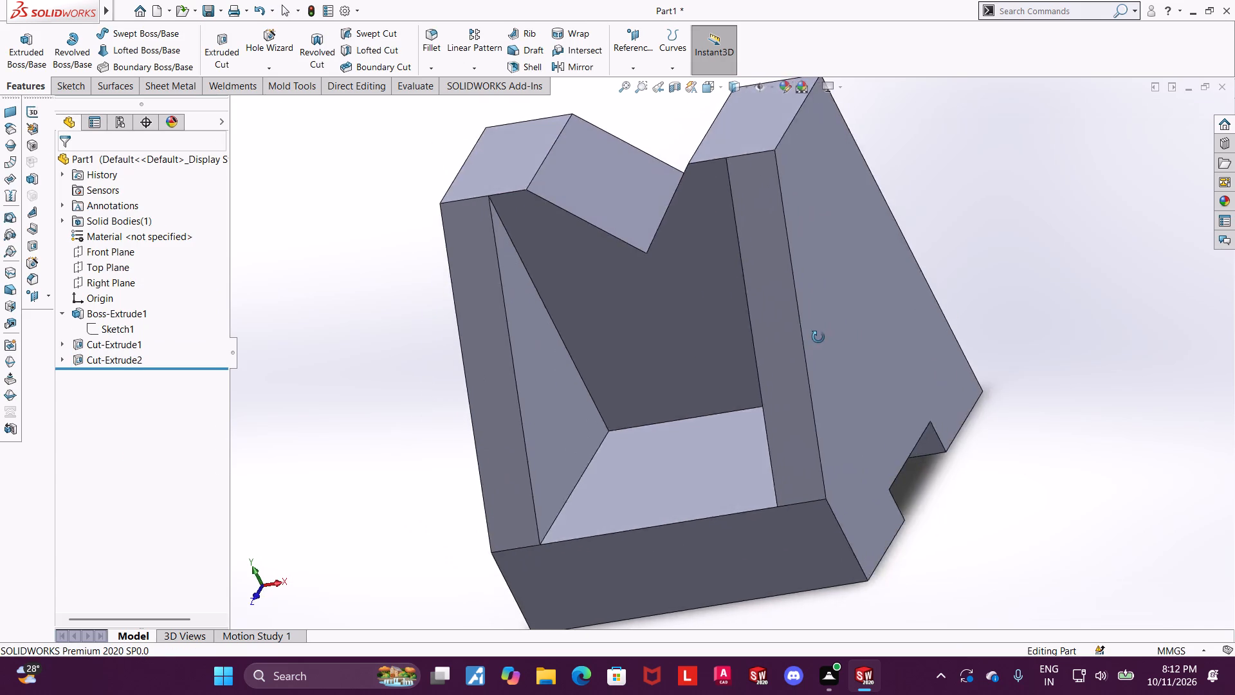
pyautogui.moveTo(818, 337); pyautogui.dragTo(876, 349, button='middle')
pyautogui.scroll(2, 908, 362)
pyautogui.click(911, 371)
pyautogui.scroll(-1, 974, 365)
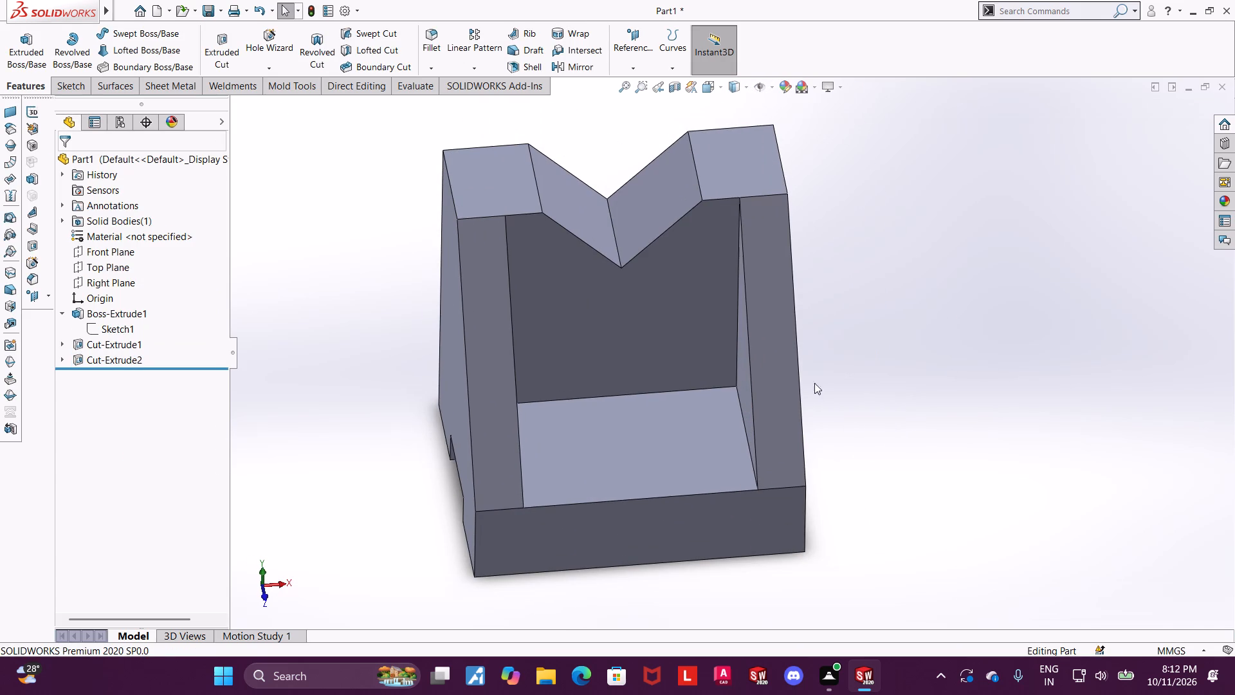
pyautogui.click(637, 440)
pyautogui.click(695, 403)
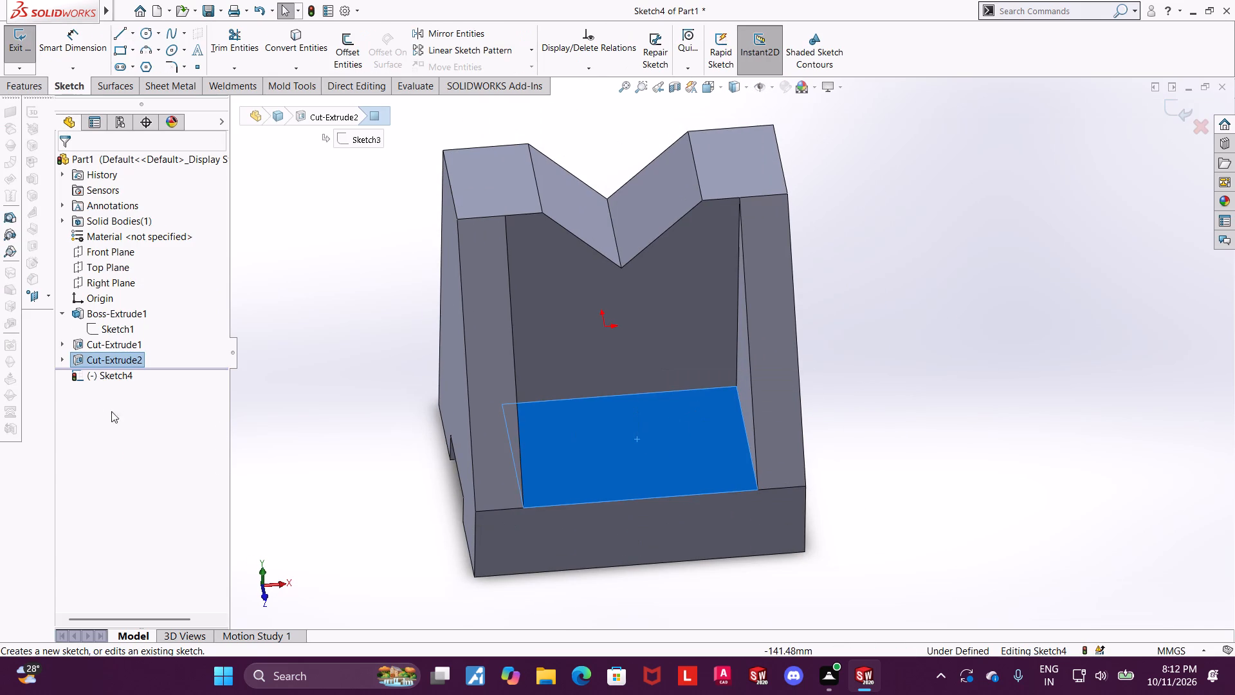
pyautogui.click(100, 385)
pyautogui.click(104, 380)
pyautogui.click(138, 369)
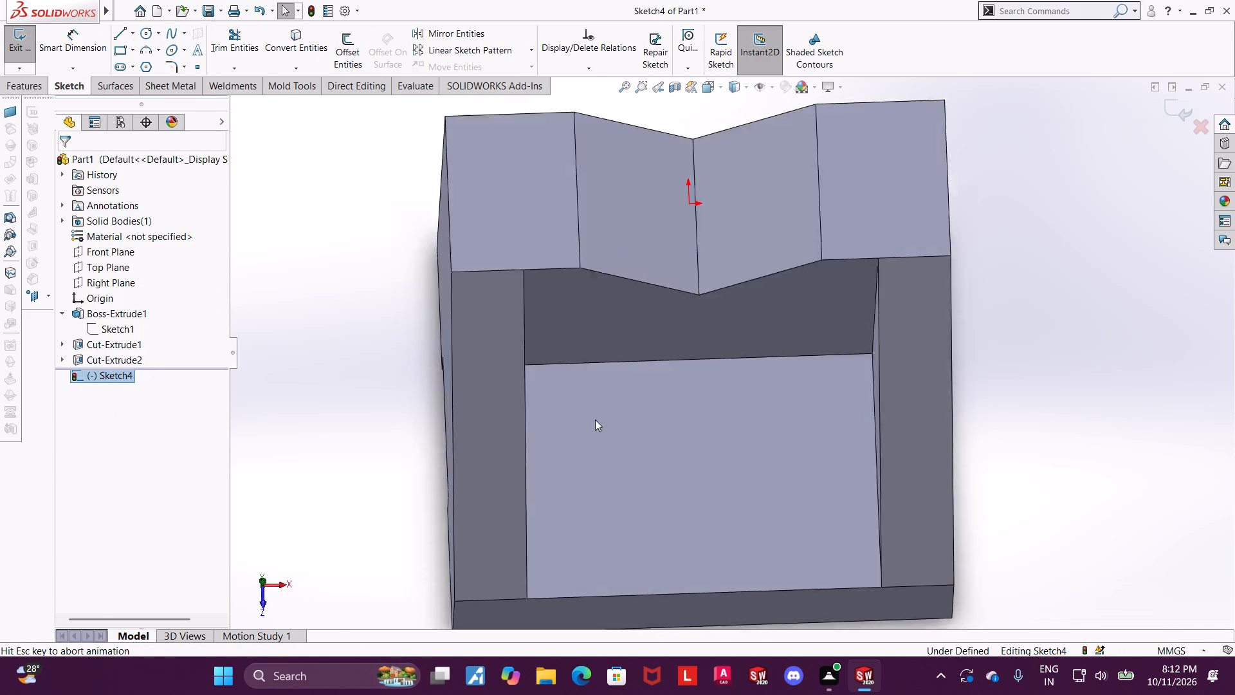
pyautogui.scroll(3, 679, 462)
pyautogui.scroll(-1, 810, 467)
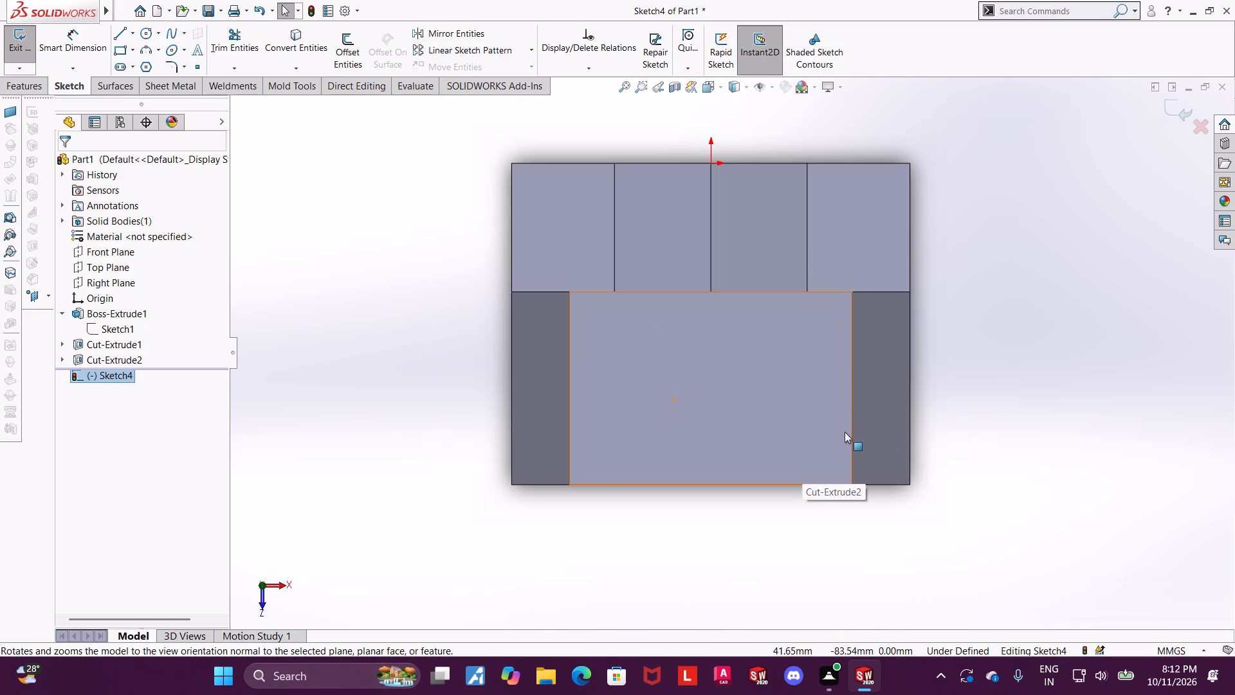
# Sketch a closed triangle with its base on the front edge and its apex about 17 mm inward on the block's centre.
pyautogui.click(122, 37)
pyautogui.click(632, 485)
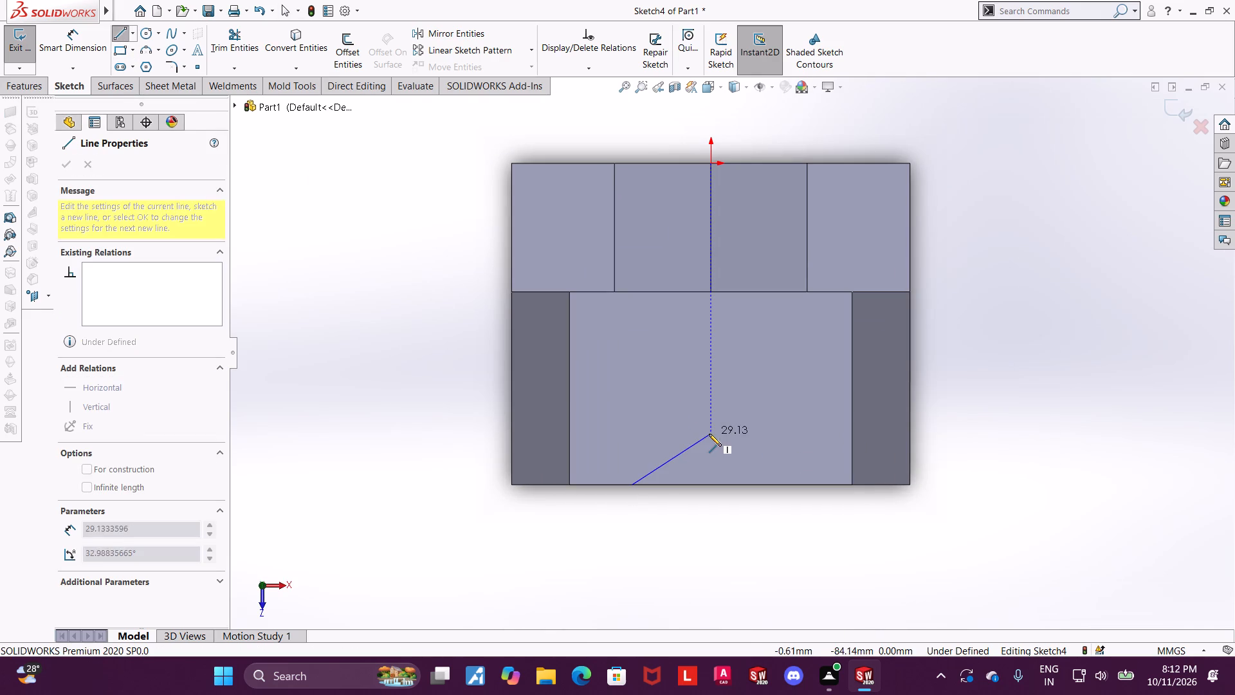
pyautogui.click(711, 431)
pyautogui.click(796, 487)
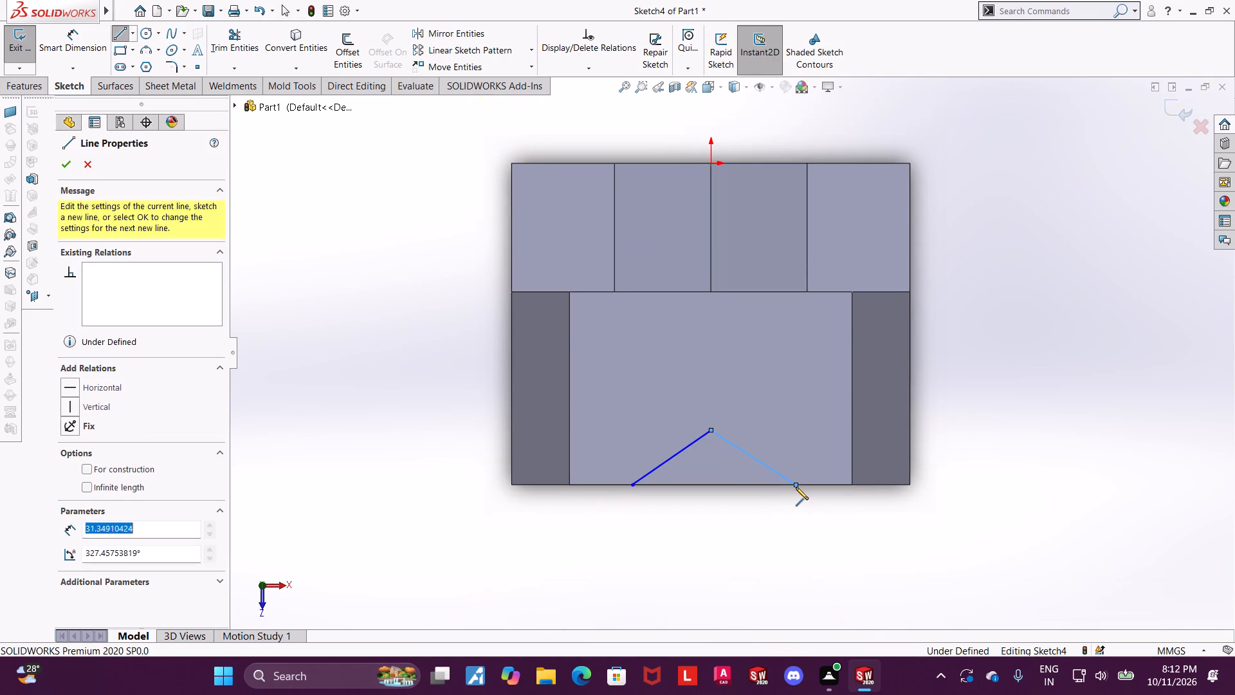
pyautogui.click(634, 486)
pyautogui.press('Escape')
pyautogui.press('Escape')
pyautogui.press('Escape')
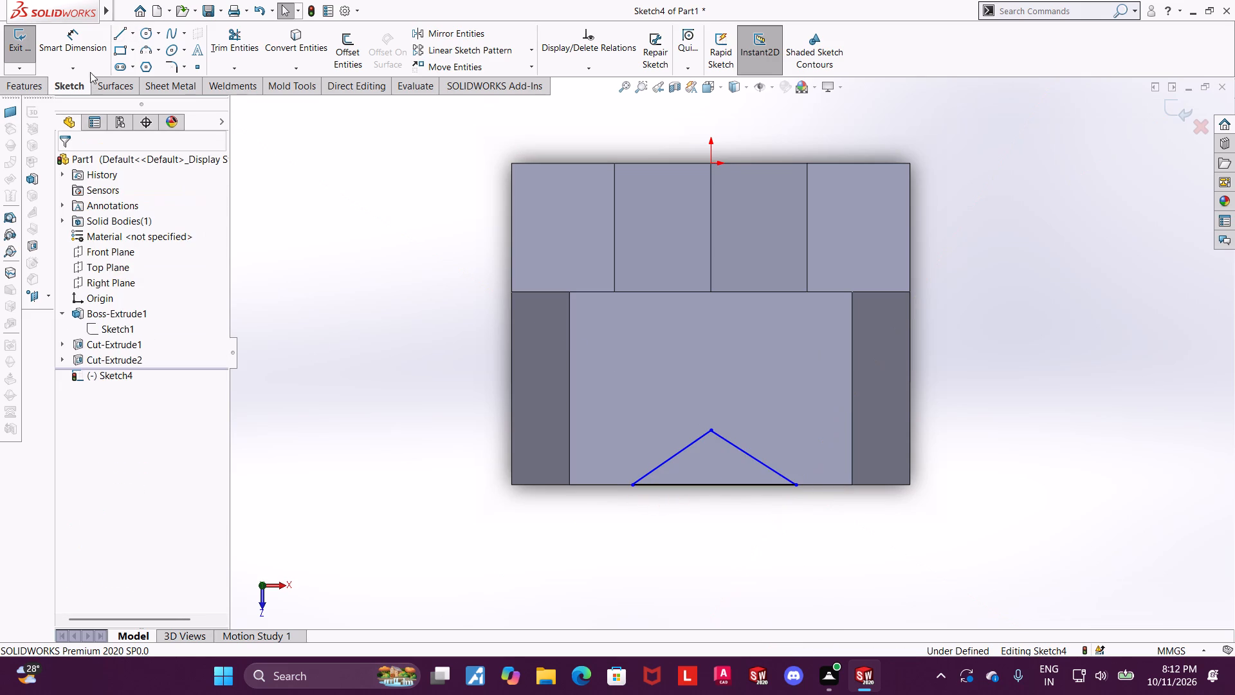
# Dimension the triangle's apex from its base and set the distance to 18 mm.
pyautogui.click(86, 46)
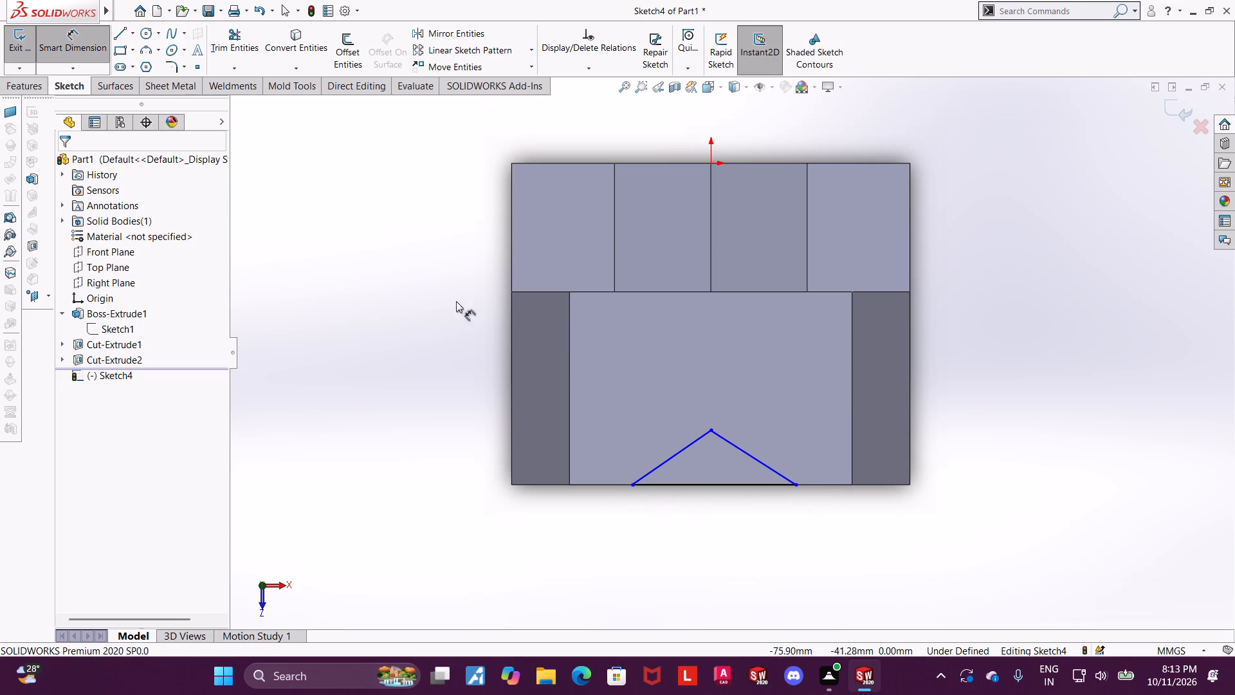
pyautogui.click(713, 432)
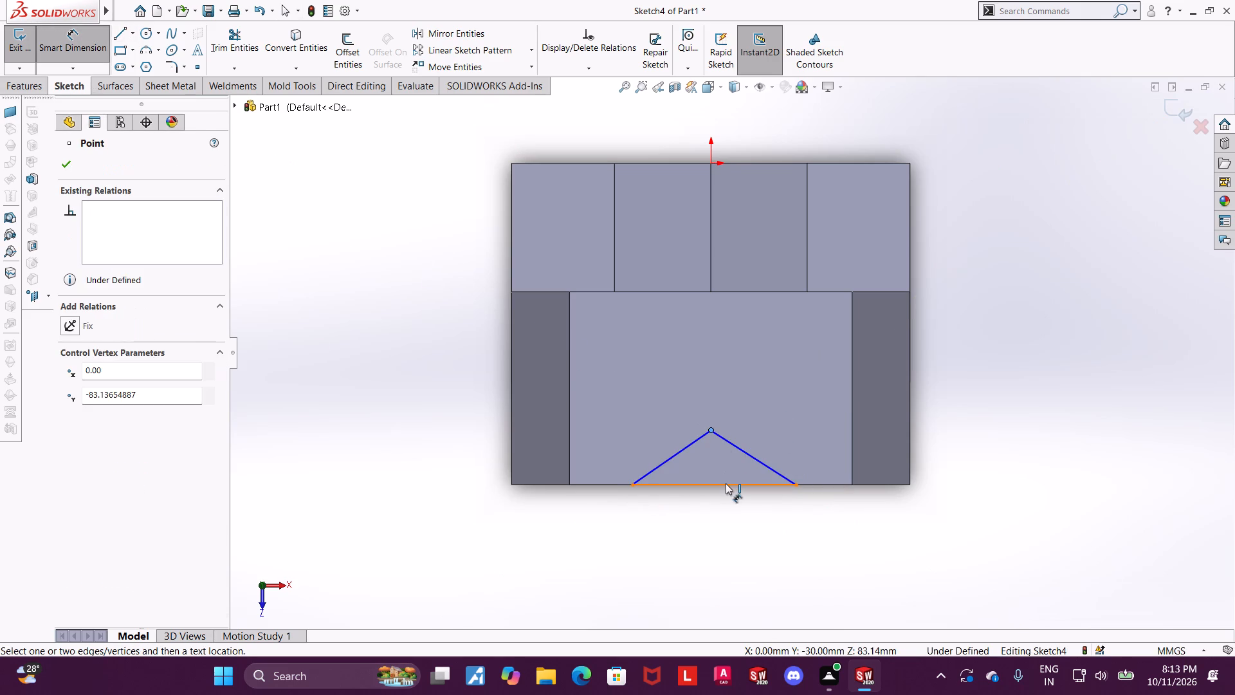
pyautogui.click(726, 483)
pyautogui.click(821, 441)
pyautogui.write('18')
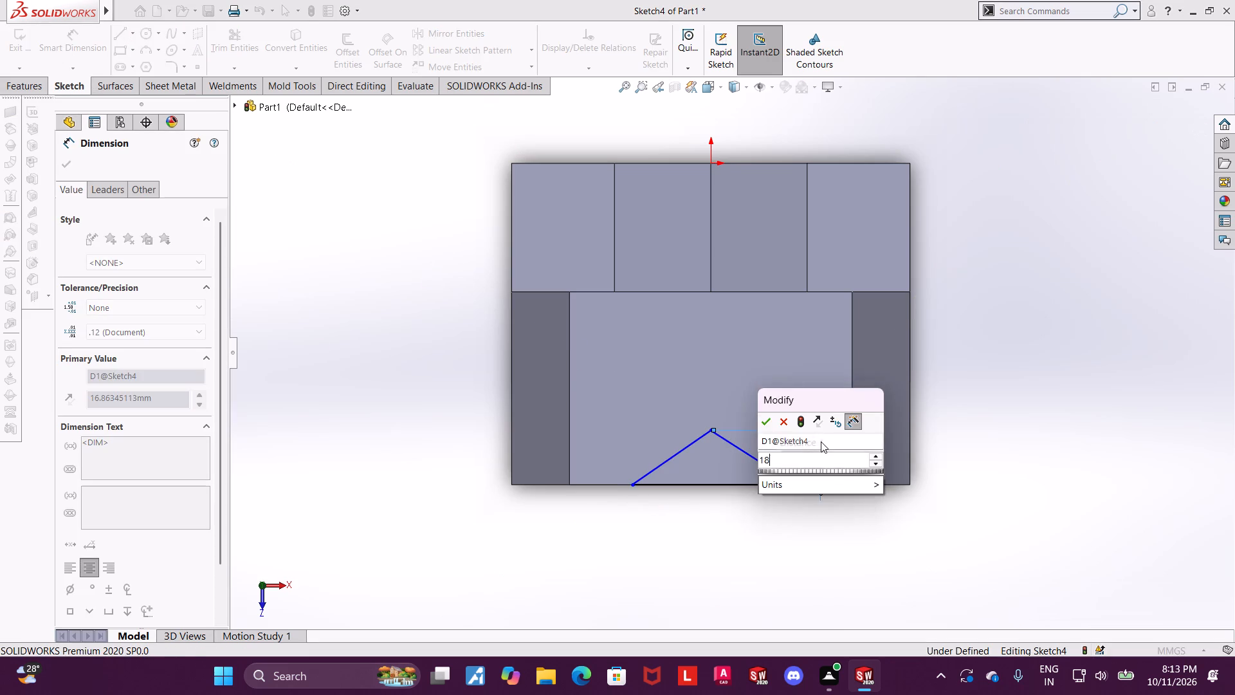
pyautogui.press('Return')
pyautogui.press('Escape')
pyautogui.press('Escape')
pyautogui.press('Escape')
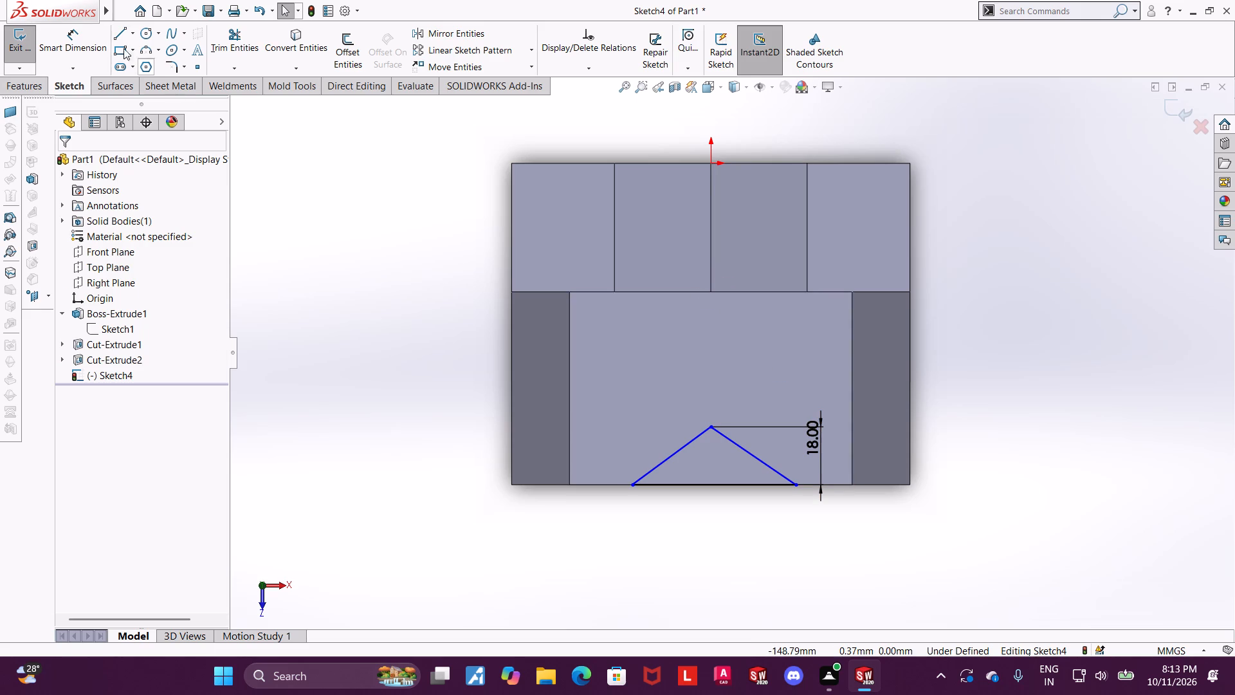
# Dimension the triangle's apex 44 mm horizontally from the pocket's right edge.
pyautogui.click(64, 39)
pyautogui.click(713, 427)
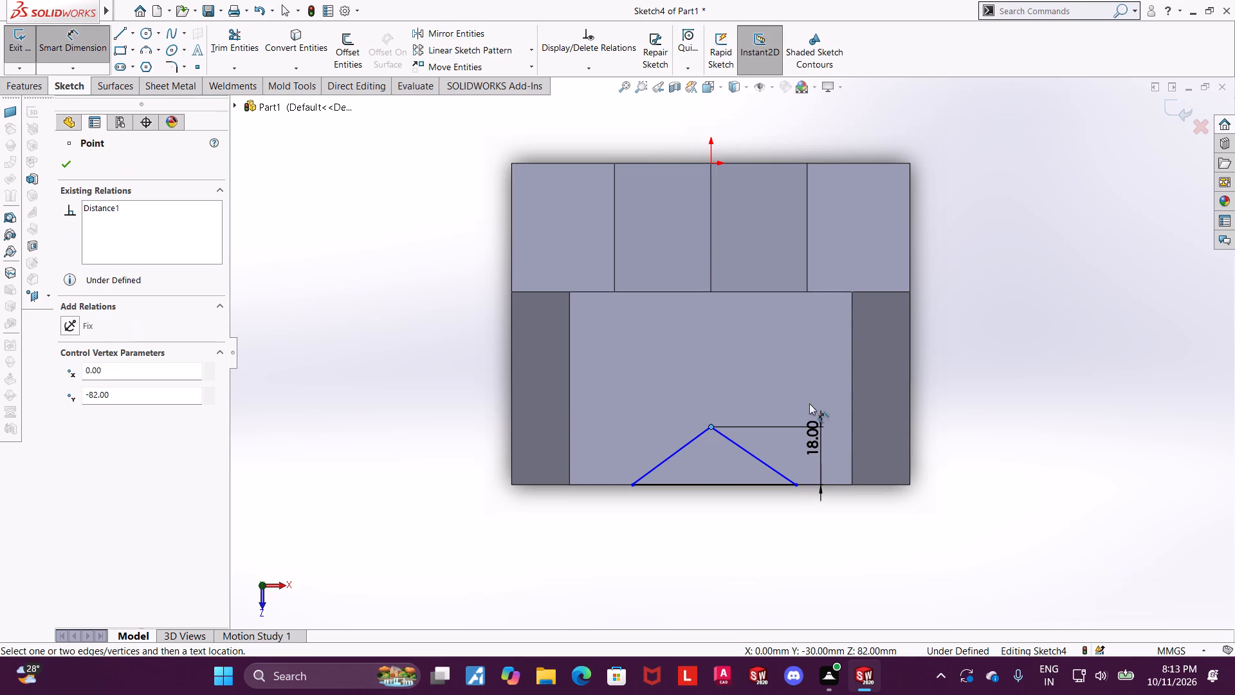
pyautogui.click(851, 405)
pyautogui.click(821, 388)
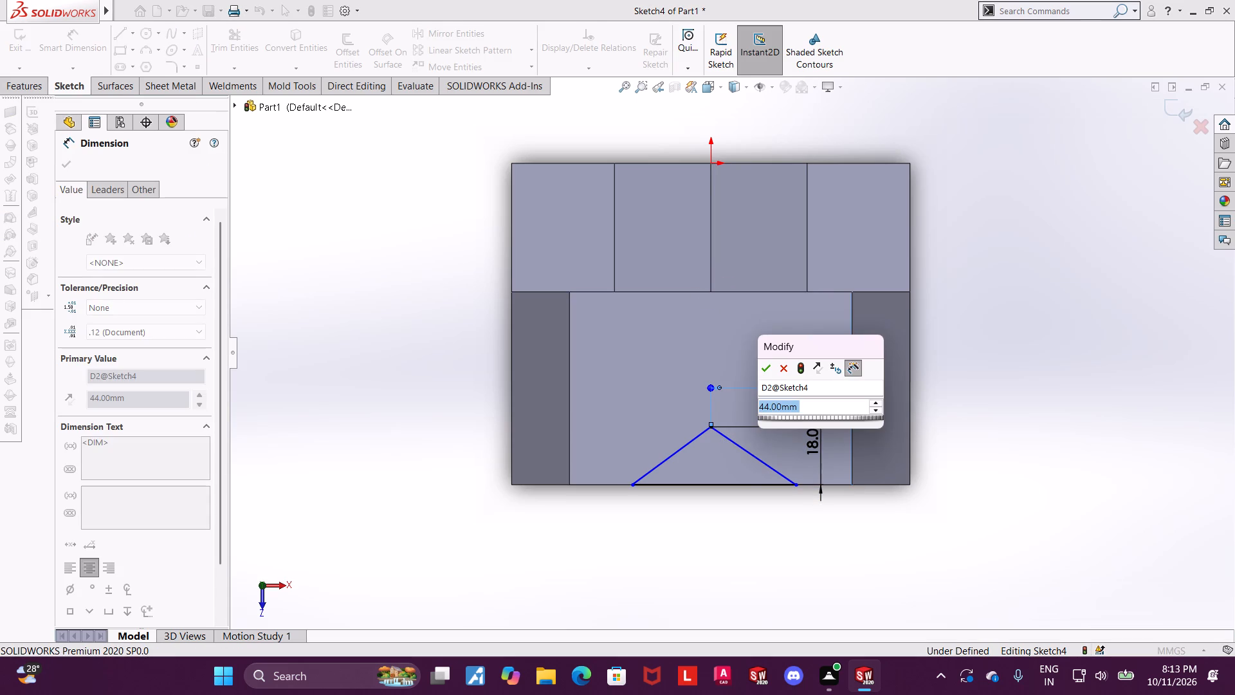
pyautogui.click(762, 369)
pyautogui.press('Escape')
pyautogui.press('Escape')
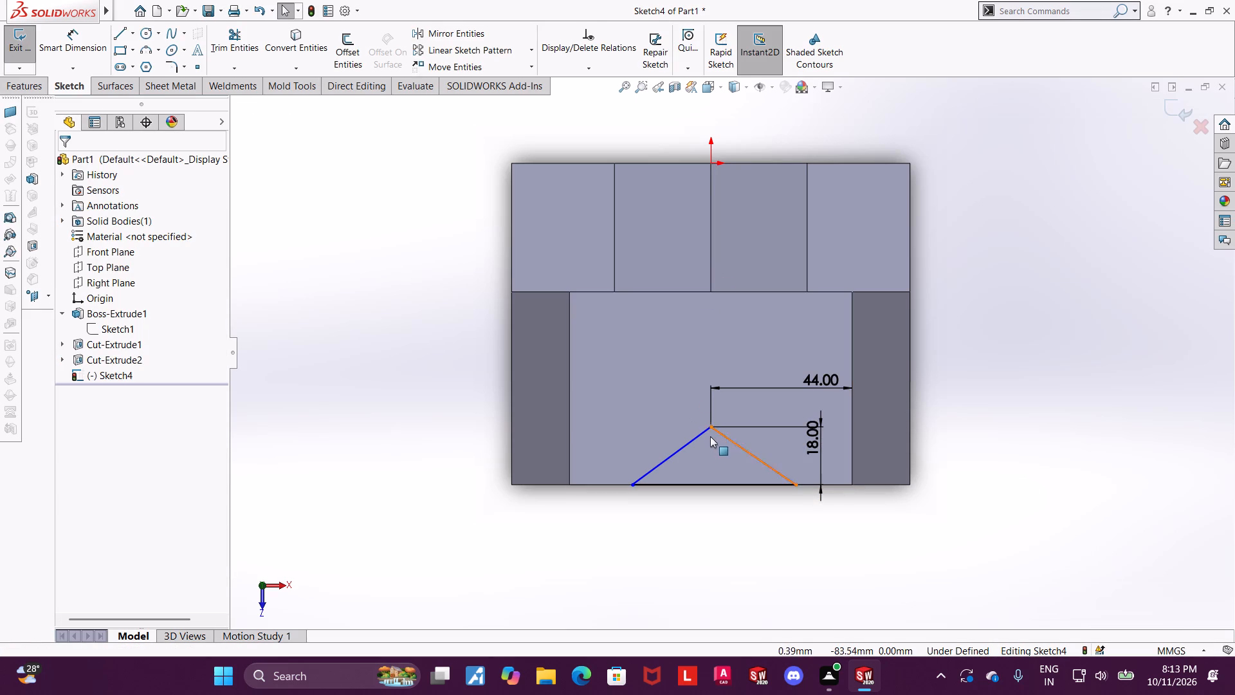
# Draw a short vertical centerline upward from the midpoint of the triangle's base.
pyautogui.click(131, 33)
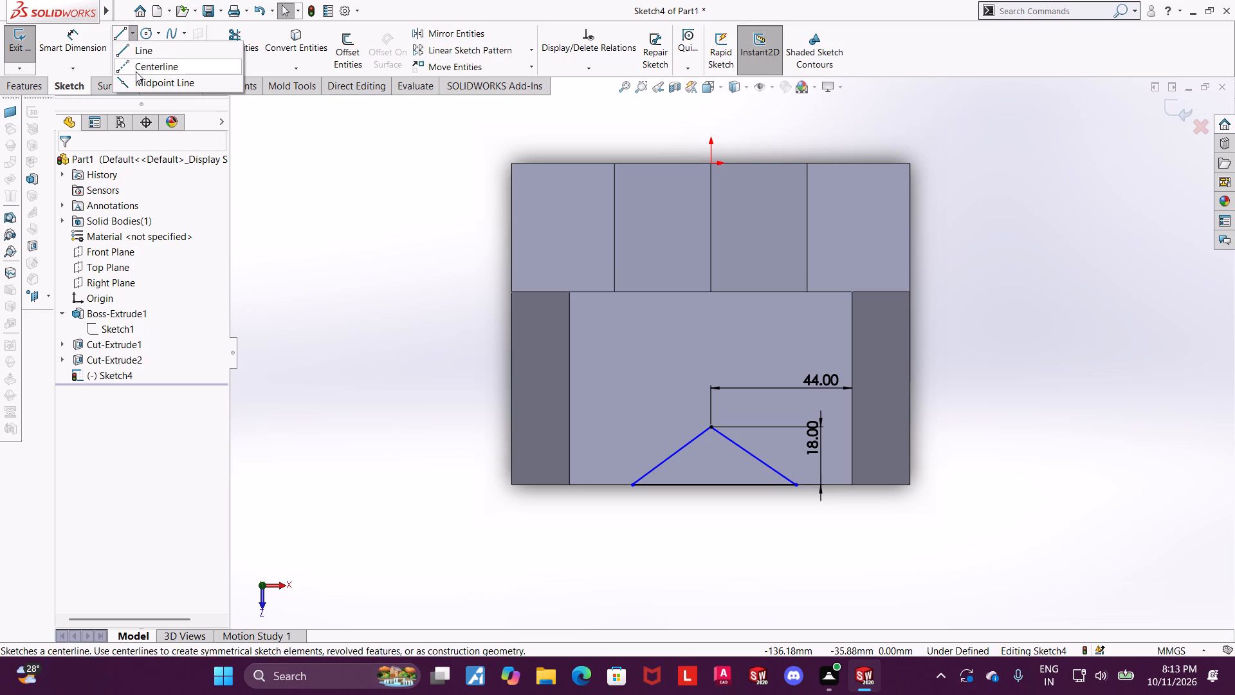
pyautogui.click(136, 71)
pyautogui.click(714, 483)
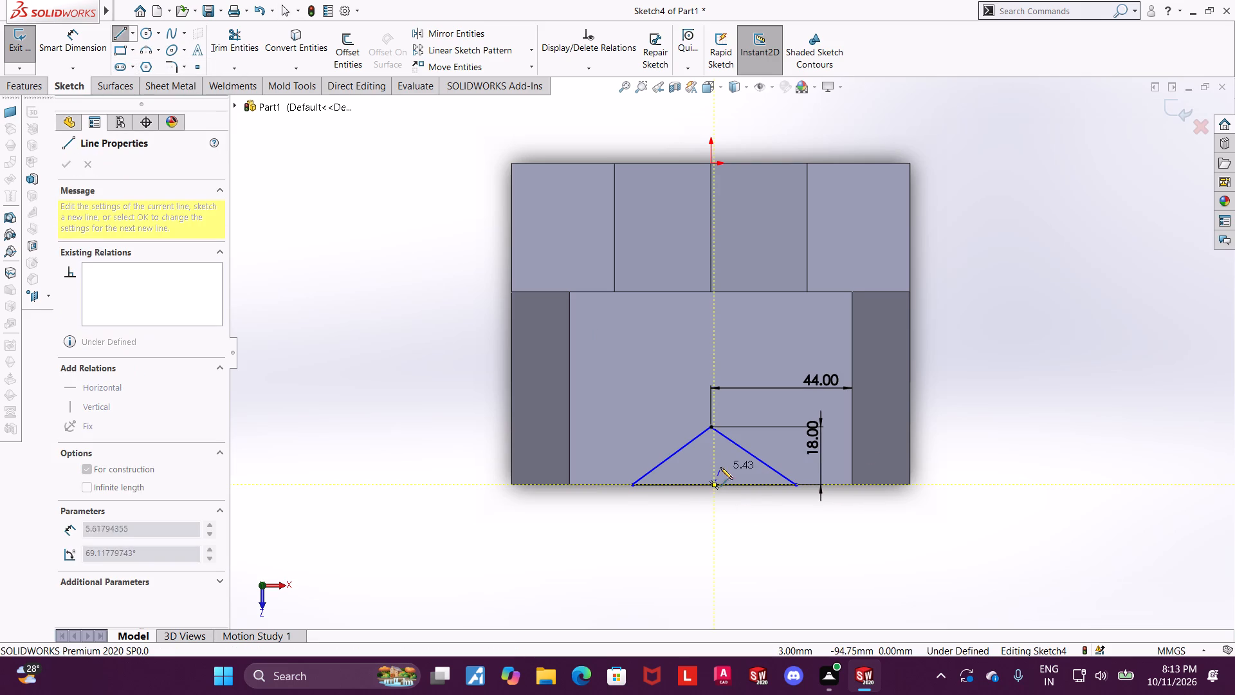
pyautogui.click(716, 458)
pyautogui.press('Escape')
pyautogui.press('Escape')
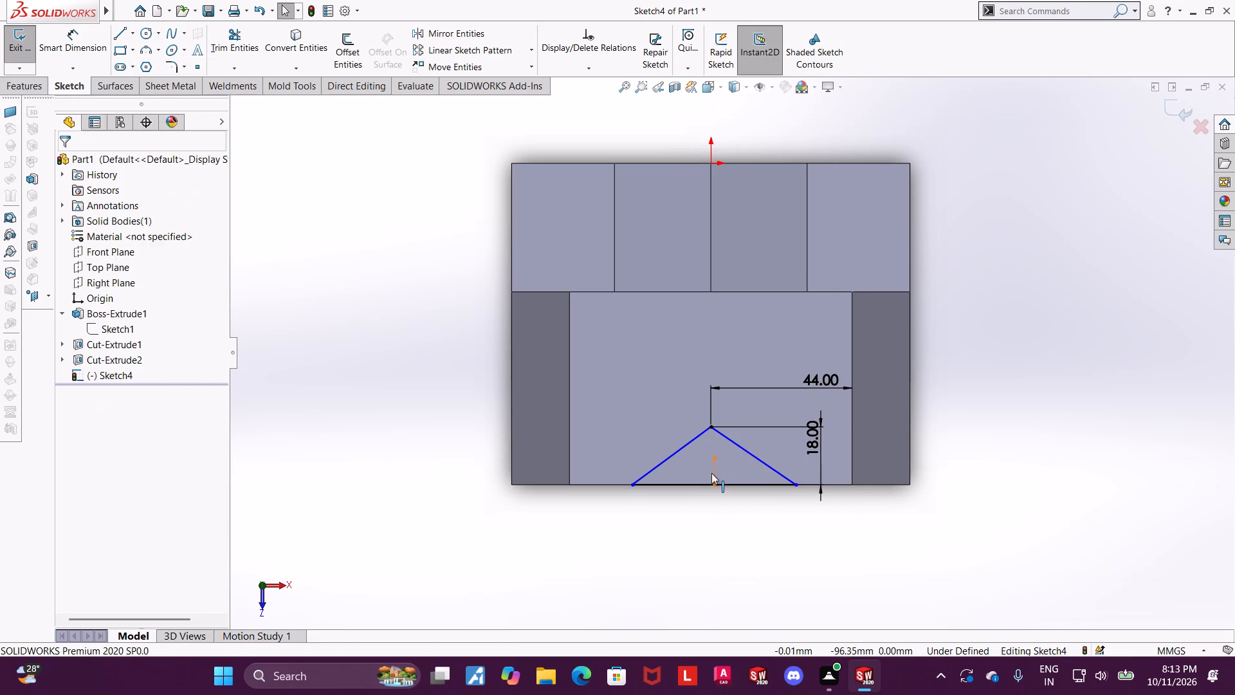
# Make the triangle's two slanted sides symmetric about the centerline.
pyautogui.click(711, 473)
pyautogui.keyDown('ctrl'); pyautogui.click(677, 455); pyautogui.keyUp('ctrl')
pyautogui.keyDown('ctrl'); pyautogui.click(744, 450); pyautogui.keyUp('ctrl')
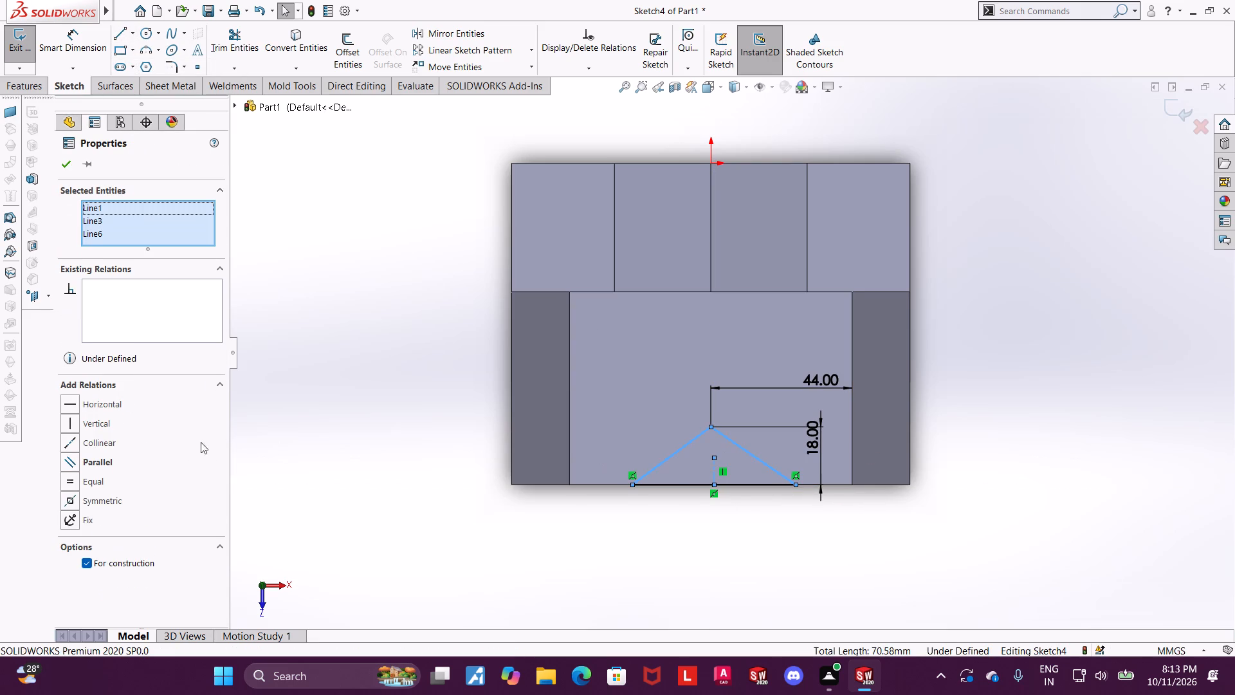
pyautogui.click(75, 498)
pyautogui.press('Escape')
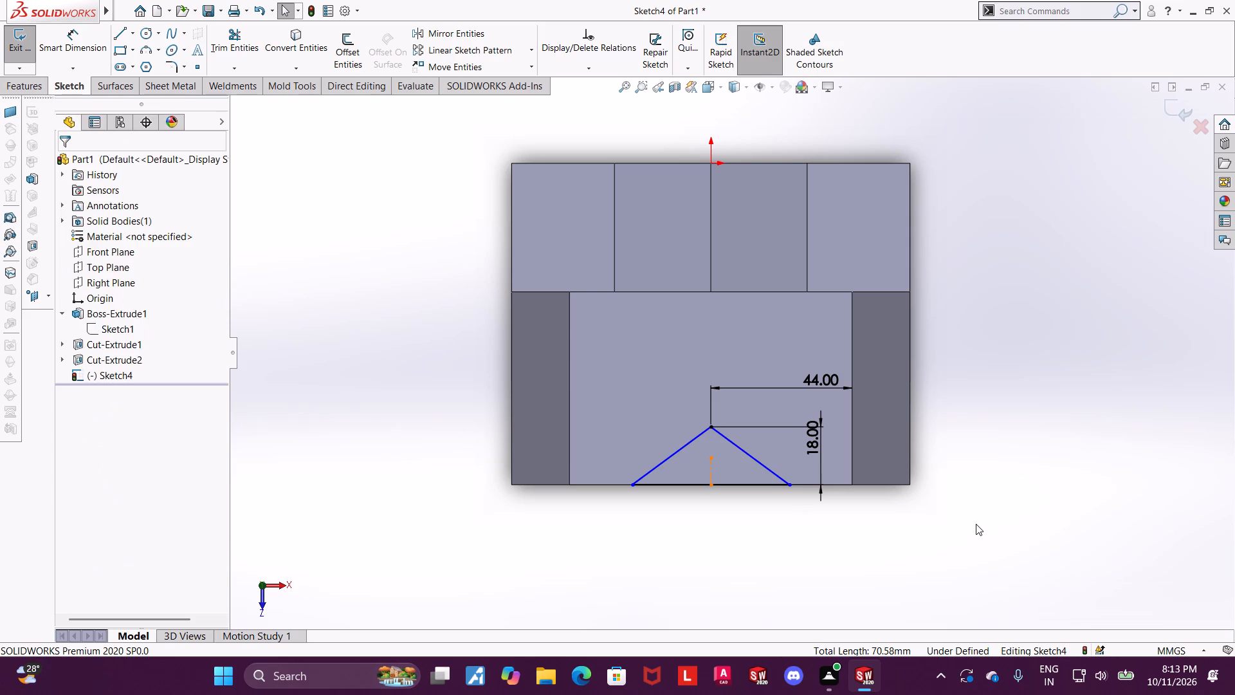
pyautogui.press('Escape')
pyautogui.press('Escape')
pyautogui.press('Escape')
# Dimension the triangle's base, set its length to 36 mm, and exit the sketch.
pyautogui.click(88, 57)
pyautogui.click(730, 483)
pyautogui.click(731, 532)
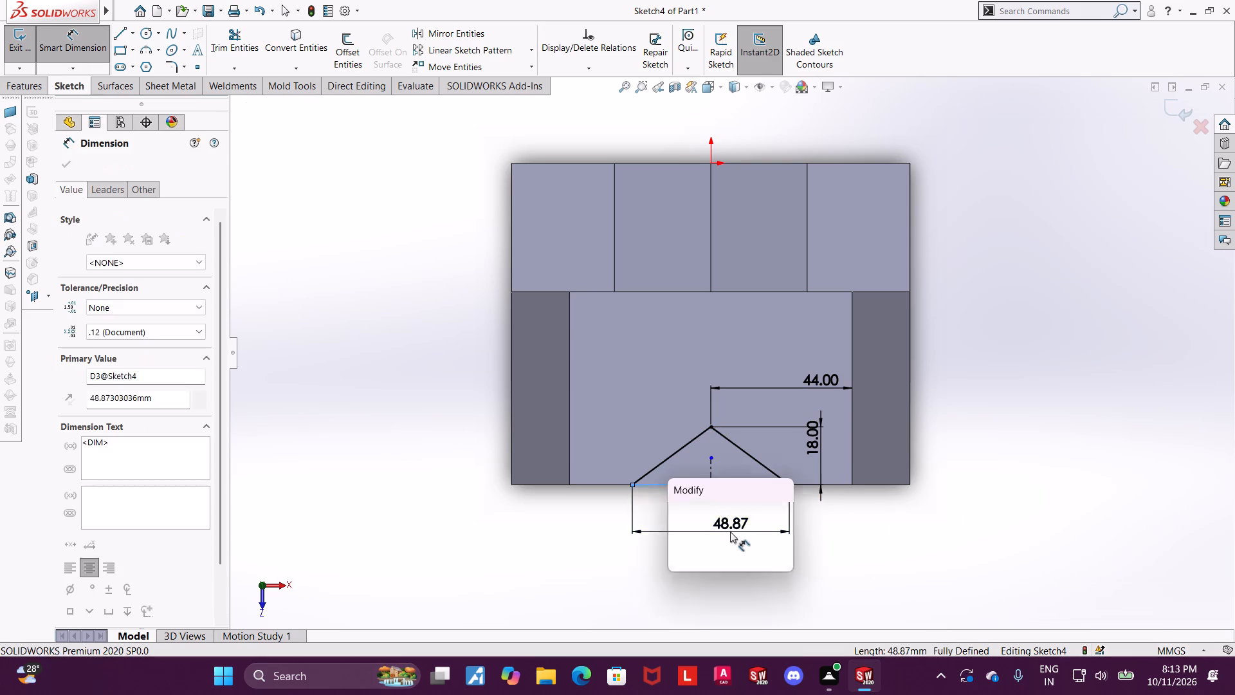
pyautogui.write('36')
pyautogui.press('Return')
pyautogui.press('Escape')
pyautogui.press('Escape')
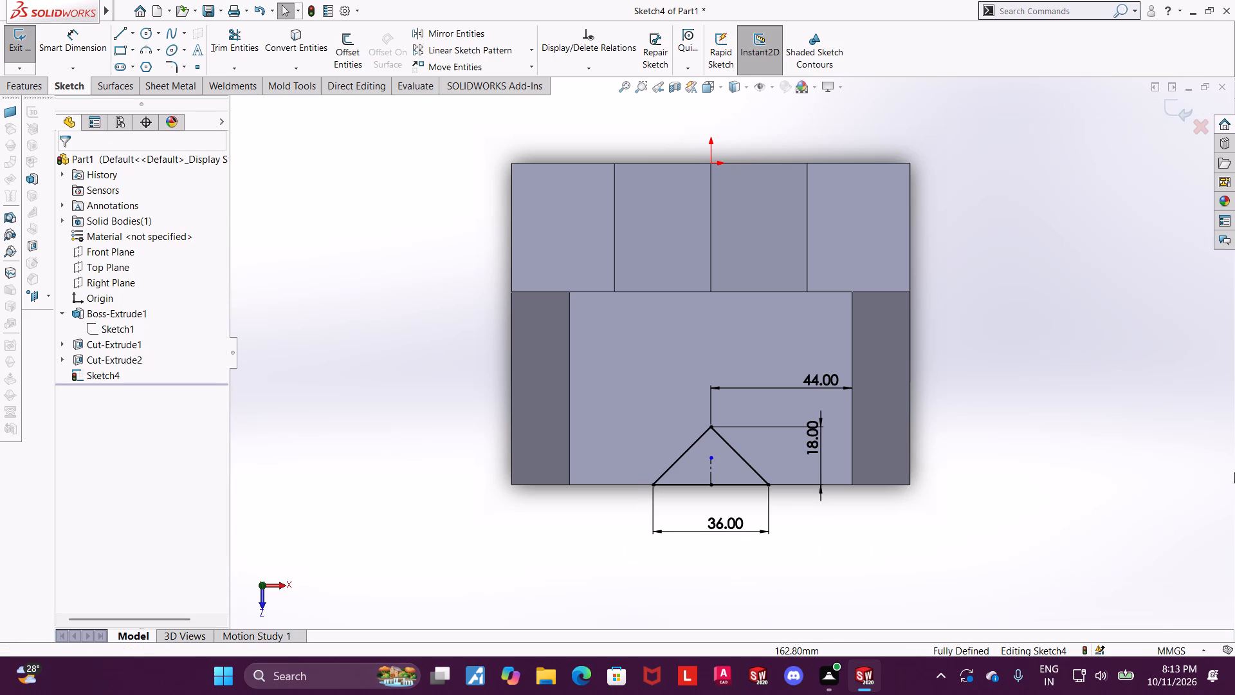
pyautogui.click(1182, 111)
# Cut-extrude the triangular sketch through the pocket floor with the Up To Next end condition.
pyautogui.scroll(1, 1040, 271)
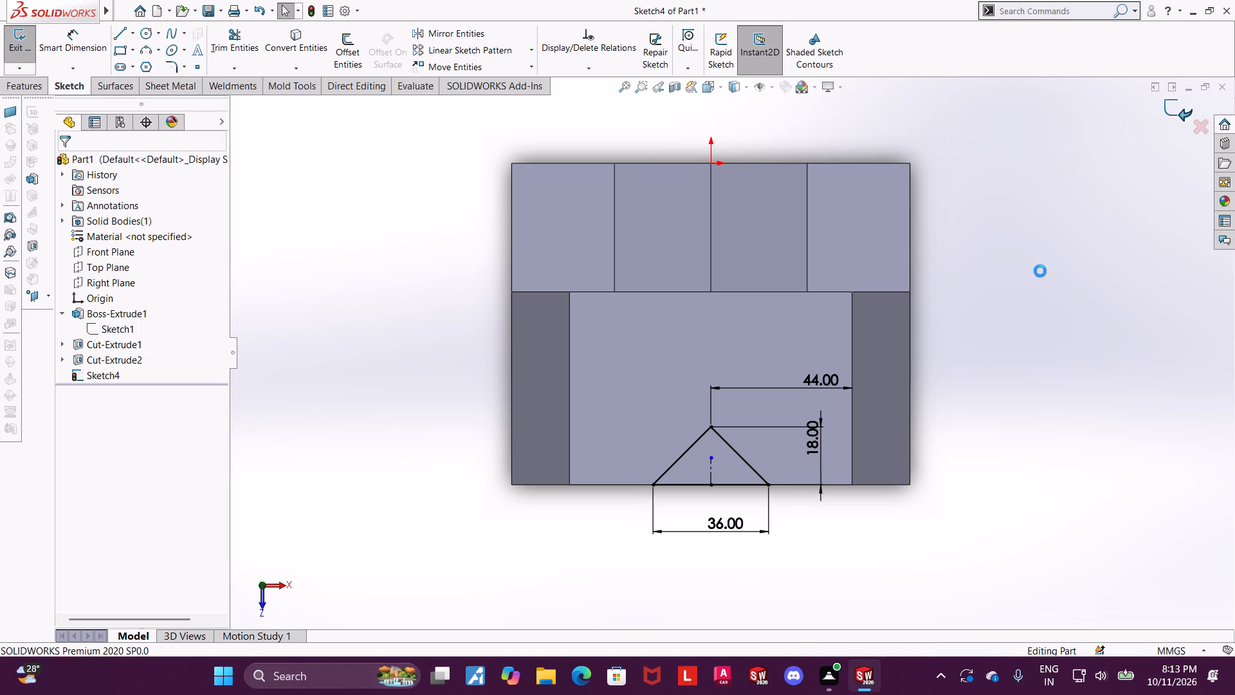
pyautogui.scroll(1, 1040, 271)
pyautogui.moveTo(835, 505); pyautogui.dragTo(868, 384, button='middle')
pyautogui.click(217, 56)
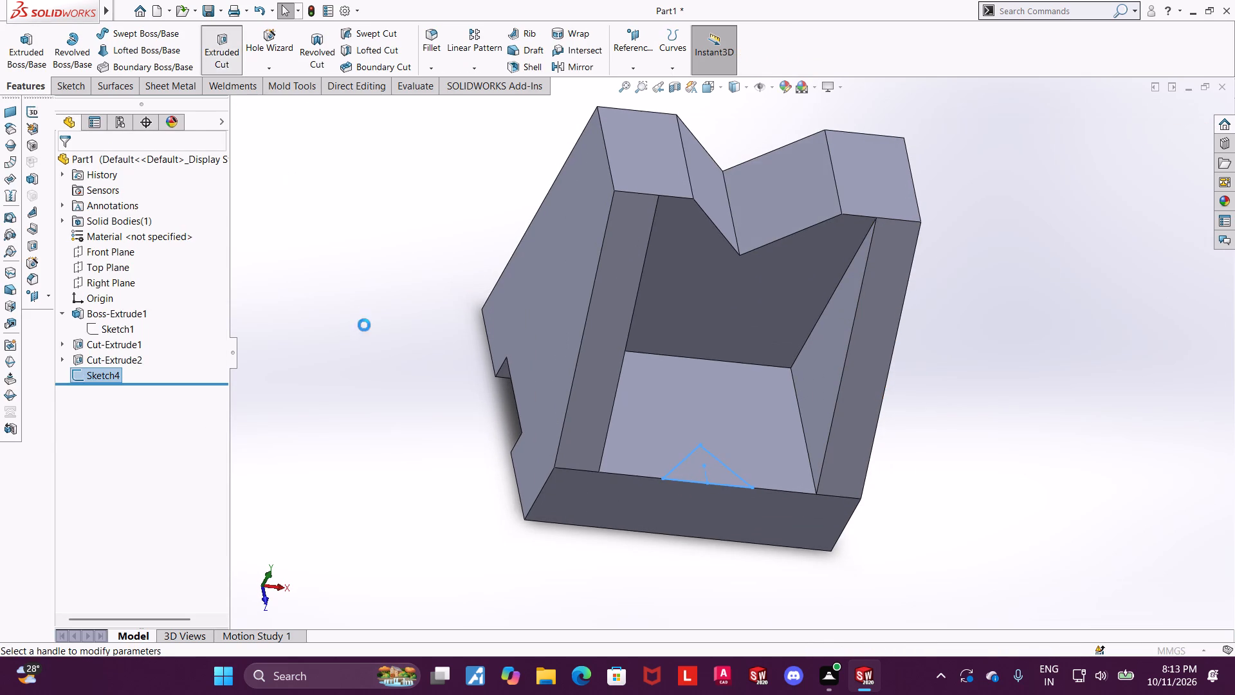
pyautogui.moveTo(364, 325); pyautogui.dragTo(374, 316, button='middle')
pyautogui.scroll(1, 365, 325)
pyautogui.click(98, 251)
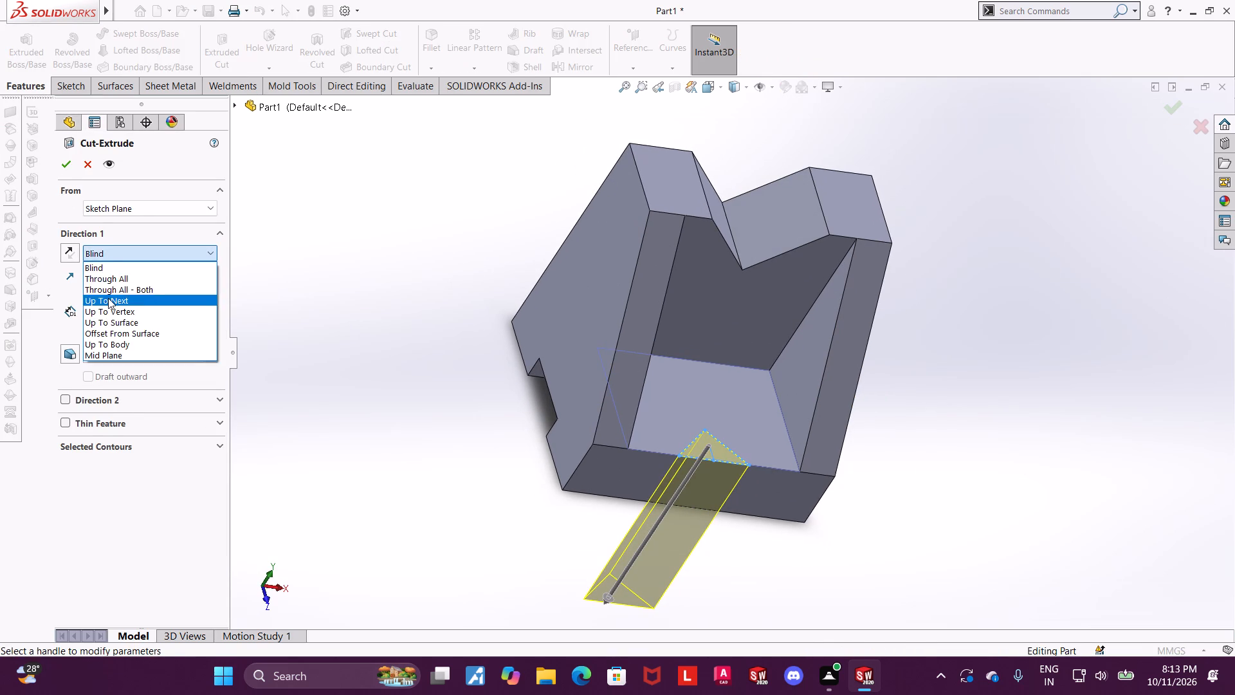
pyautogui.click(108, 298)
pyautogui.click(64, 172)
pyautogui.click(358, 459)
# Inspect the block with its new triangular notch from below and the side, ending in an isometric view.
pyautogui.moveTo(987, 458); pyautogui.dragTo(1041, 329, button='middle')
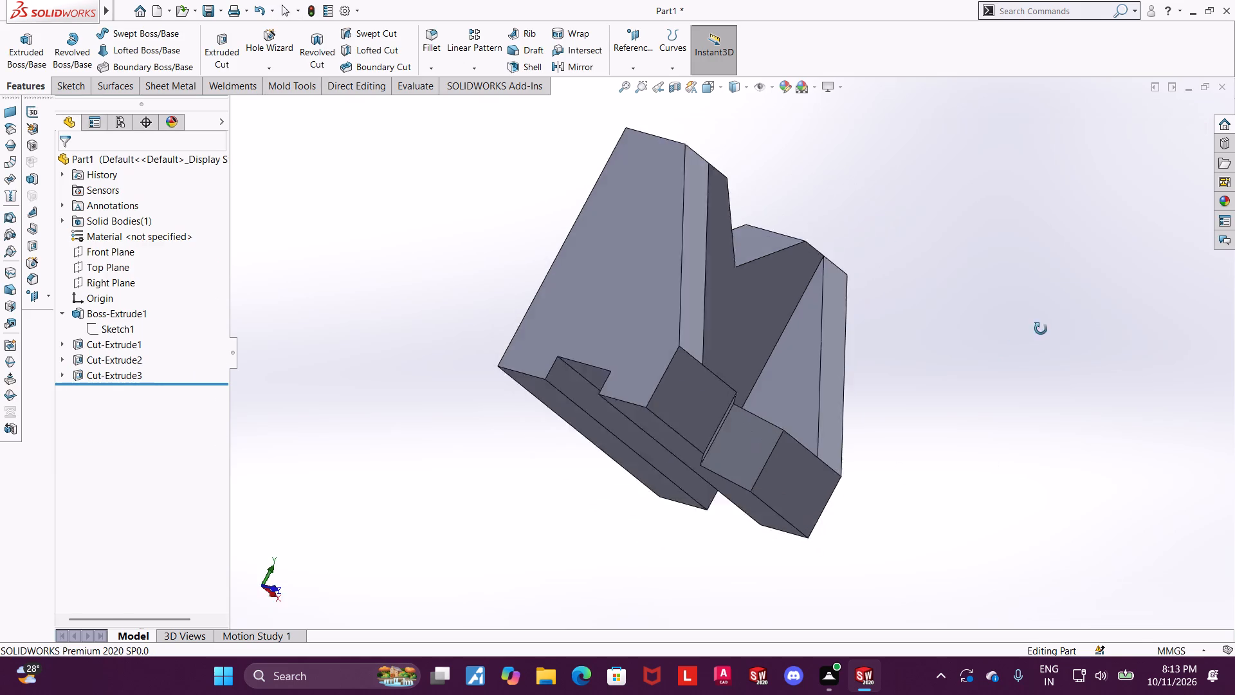
pyautogui.moveTo(1041, 329); pyautogui.dragTo(1062, 347, button='middle')
pyautogui.hotkey('ctrl', '7')
pyautogui.scroll(3, 724, 505)
pyautogui.moveTo(722, 504); pyautogui.dragTo(833, 377, button='middle')
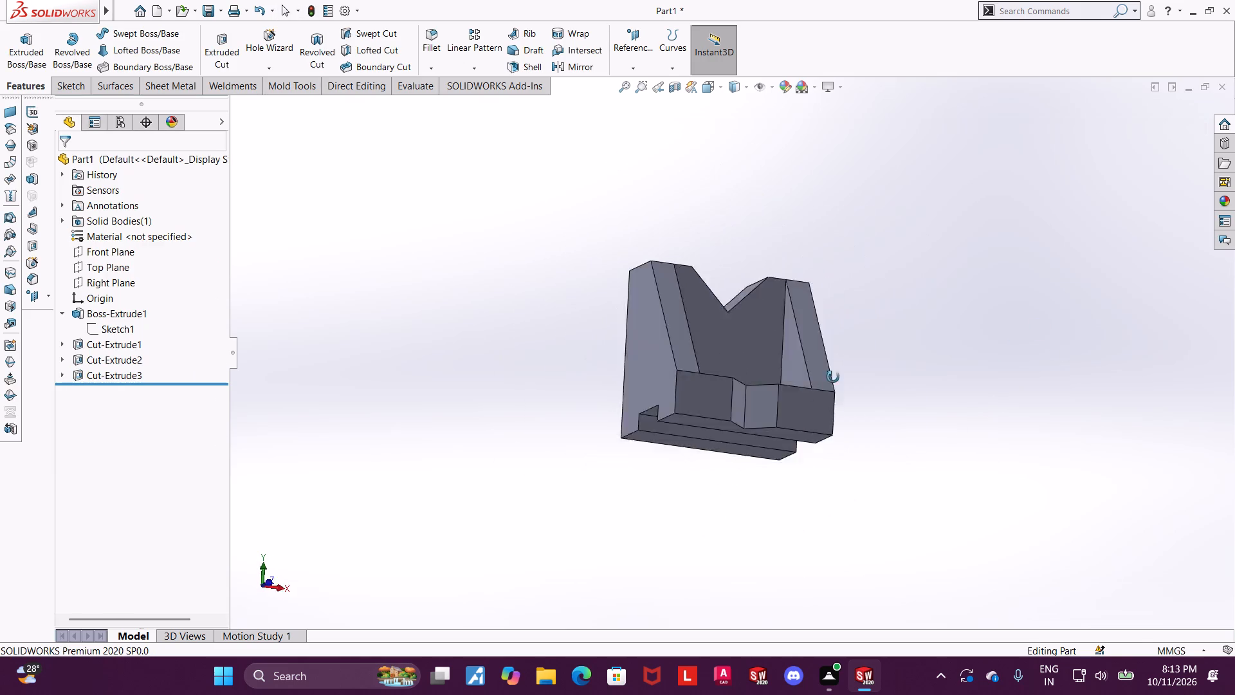
pyautogui.moveTo(833, 377); pyautogui.dragTo(866, 435, button='middle')
pyautogui.click(710, 84)
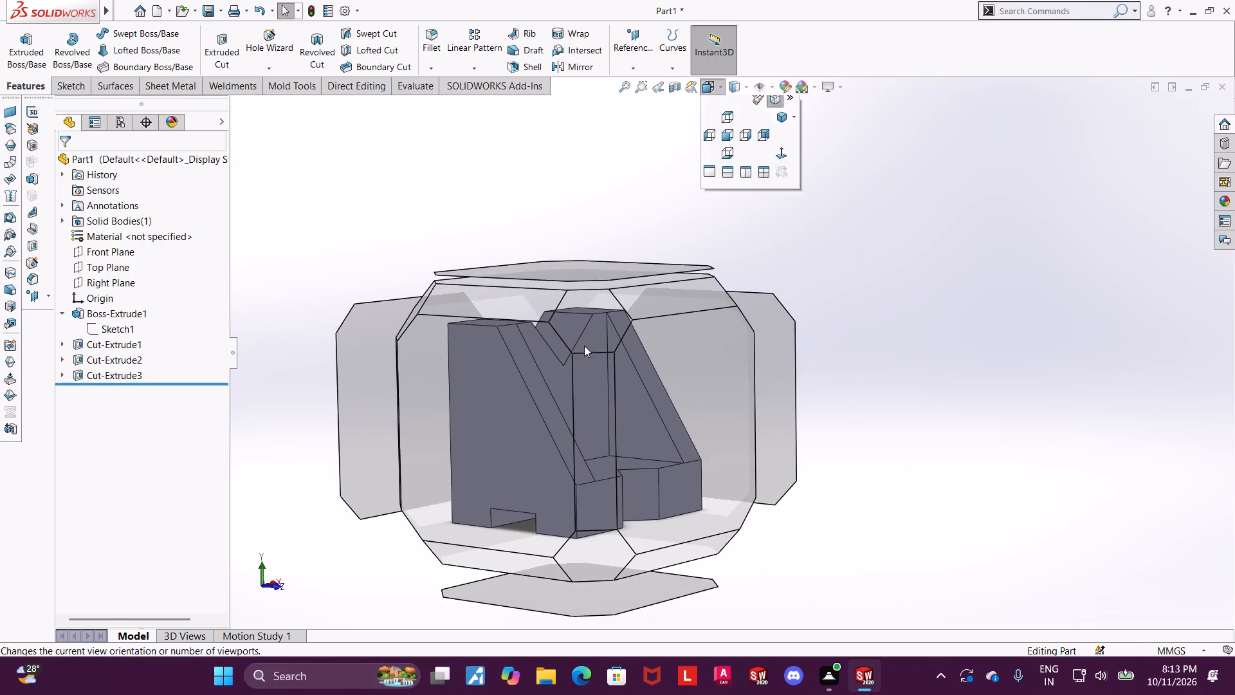
pyautogui.click(583, 342)
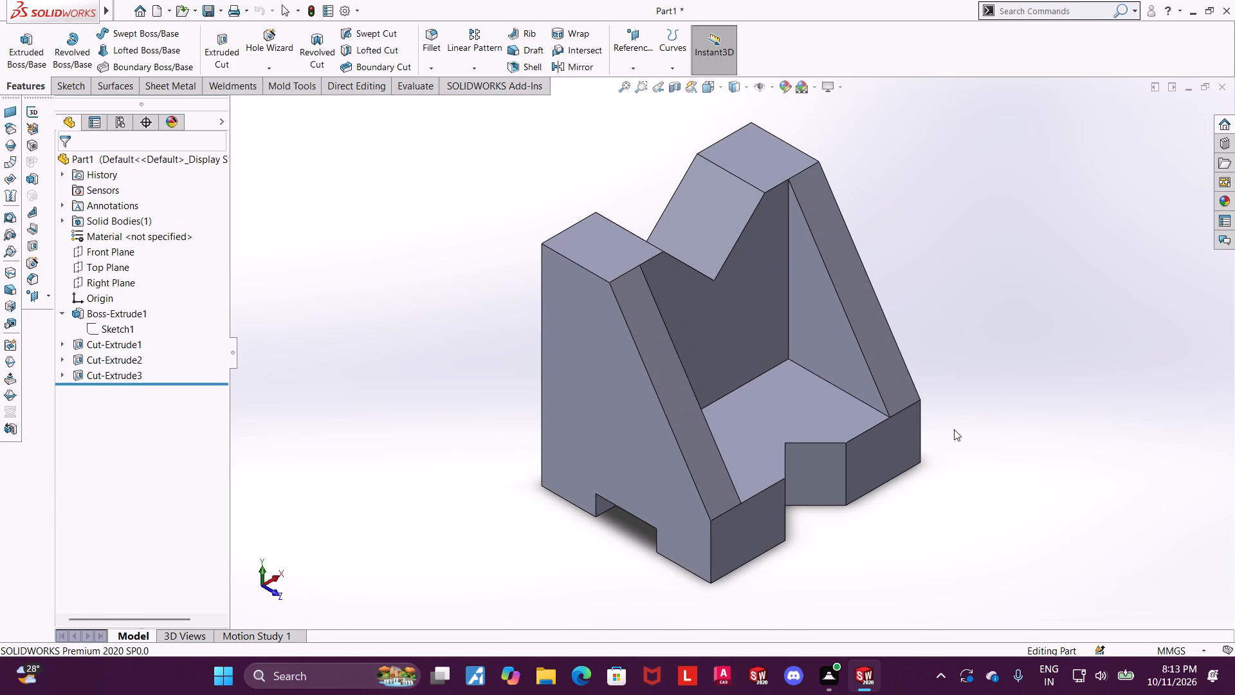
pyautogui.scroll(-1, 954, 429)
pyautogui.scroll(1, 954, 429)
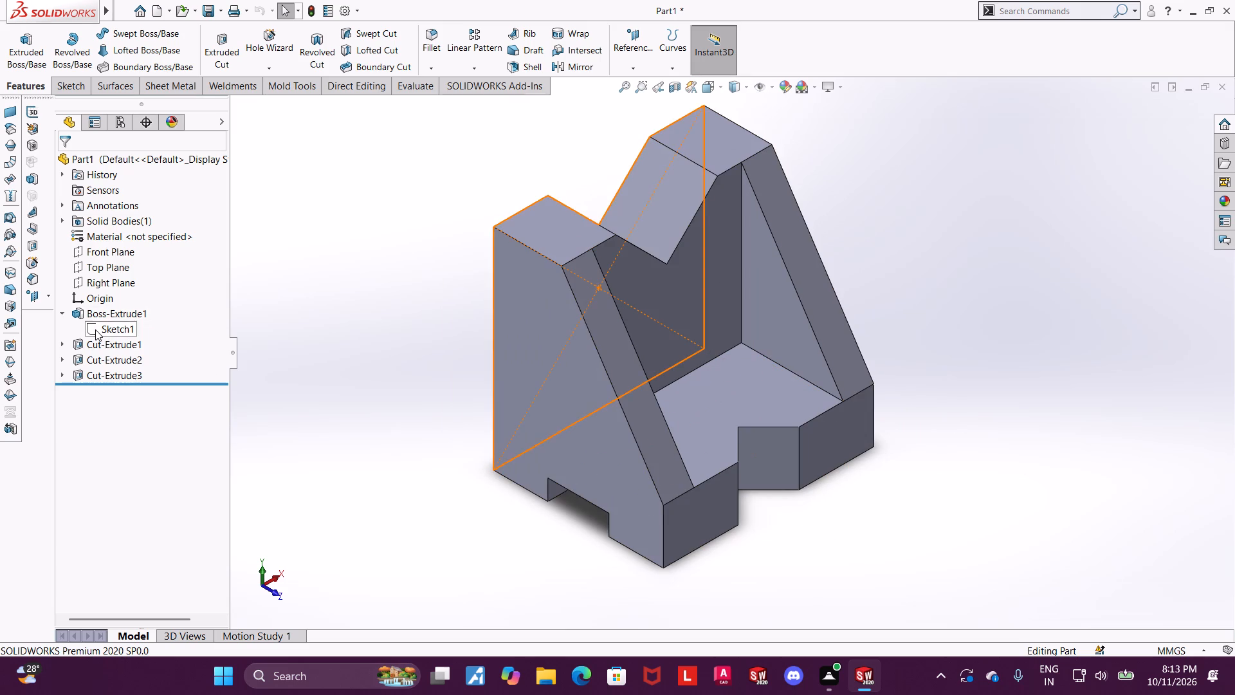
# Show the dimensions of the base V-notch profile sketch (Sketch1) on the model and review them.
pyautogui.click(95, 329)
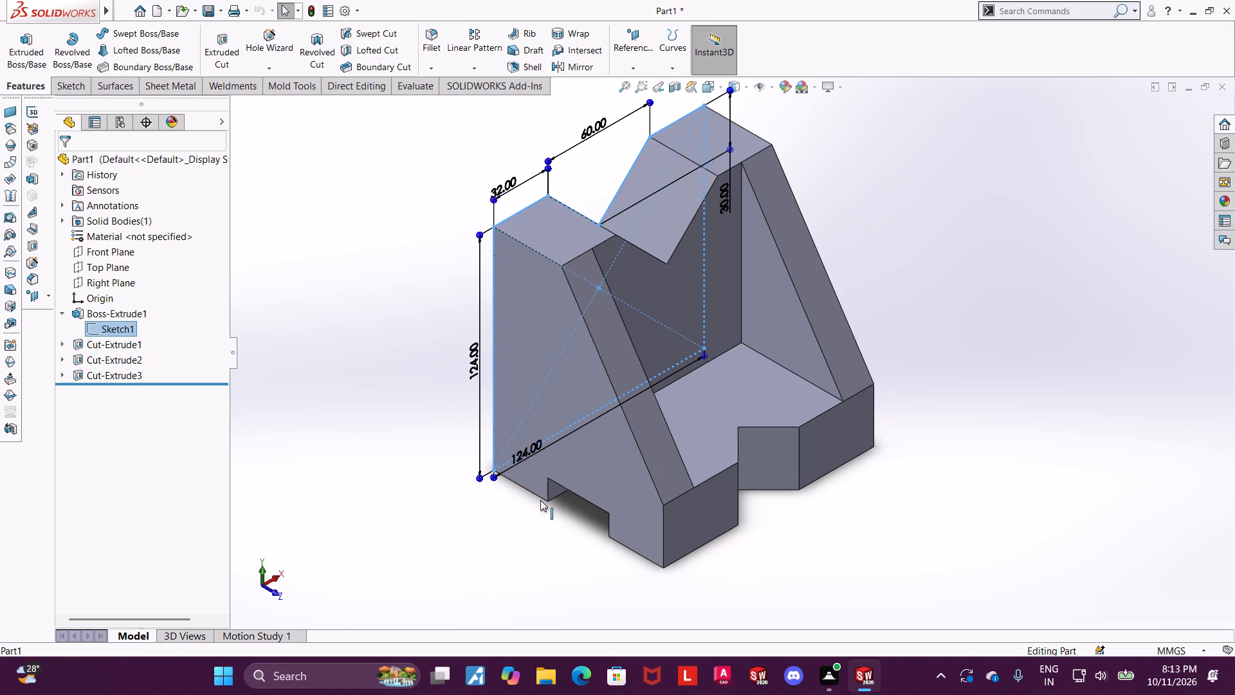
pyautogui.scroll(1, 533, 496)
pyautogui.scroll(-1, 569, 434)
pyautogui.moveTo(850, 445); pyautogui.dragTo(837, 430, button='middle')
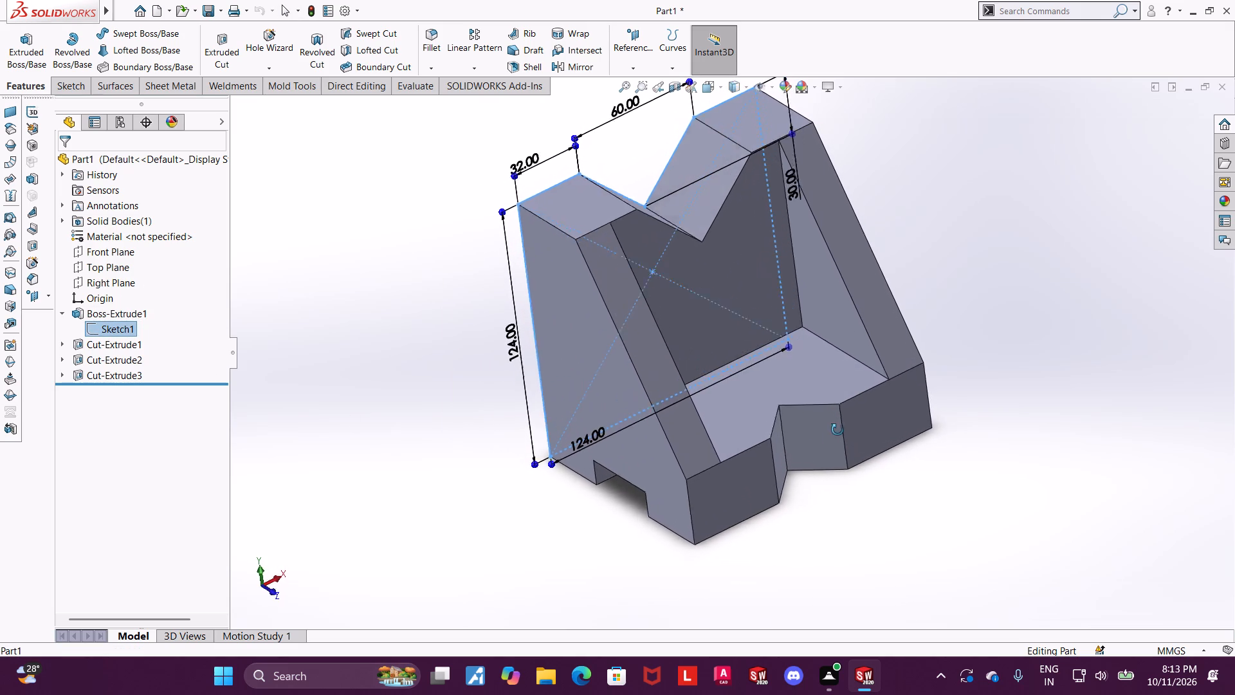
pyautogui.moveTo(837, 430); pyautogui.dragTo(853, 412, button='middle')
pyautogui.scroll(2, 553, 366)
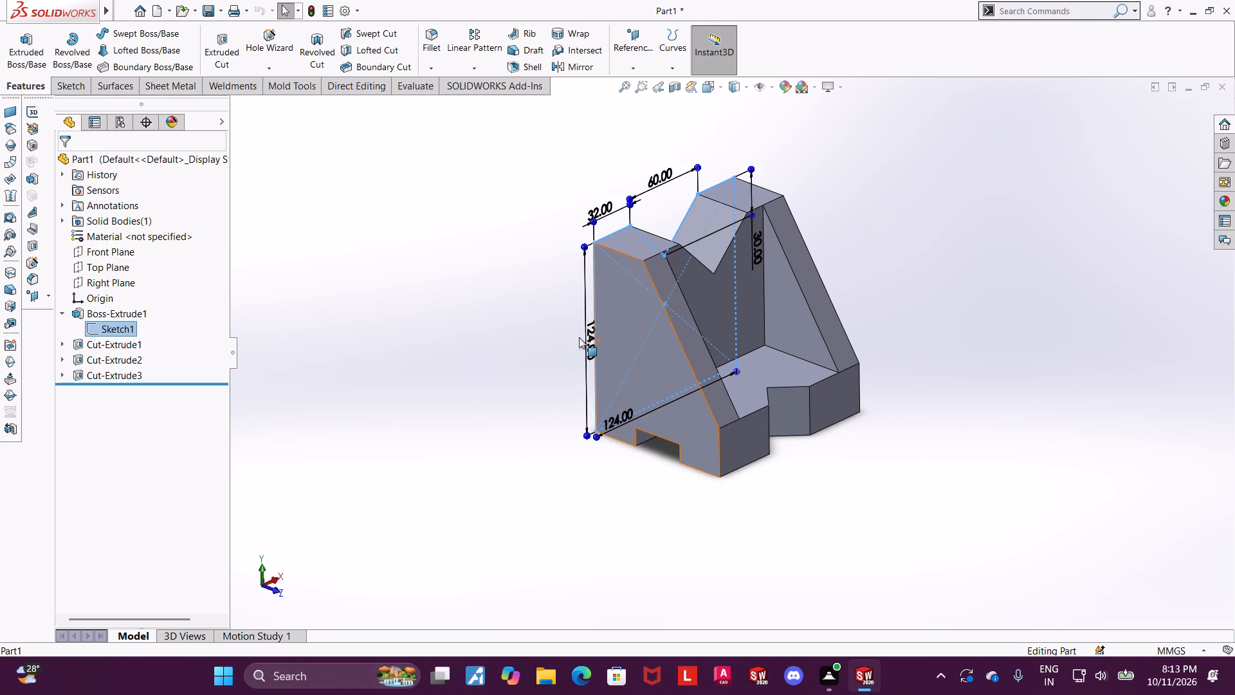
pyautogui.scroll(-1, 700, 186)
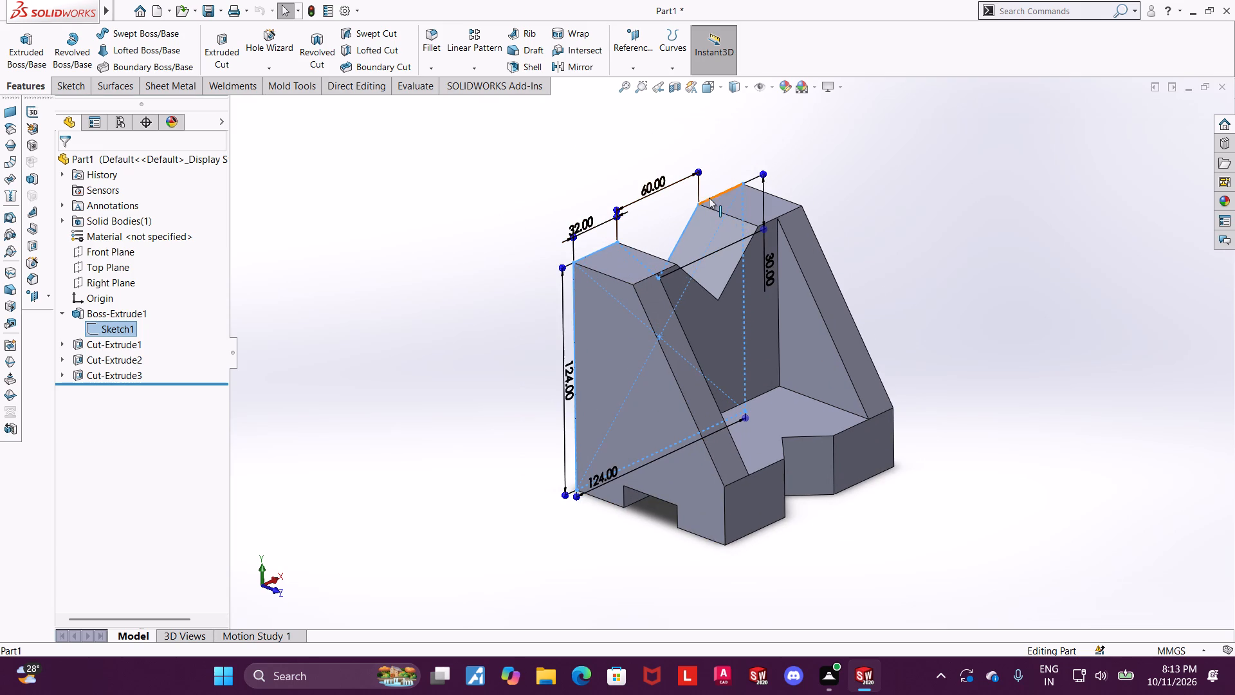
pyautogui.scroll(1, 700, 219)
pyautogui.scroll(-1, 892, 283)
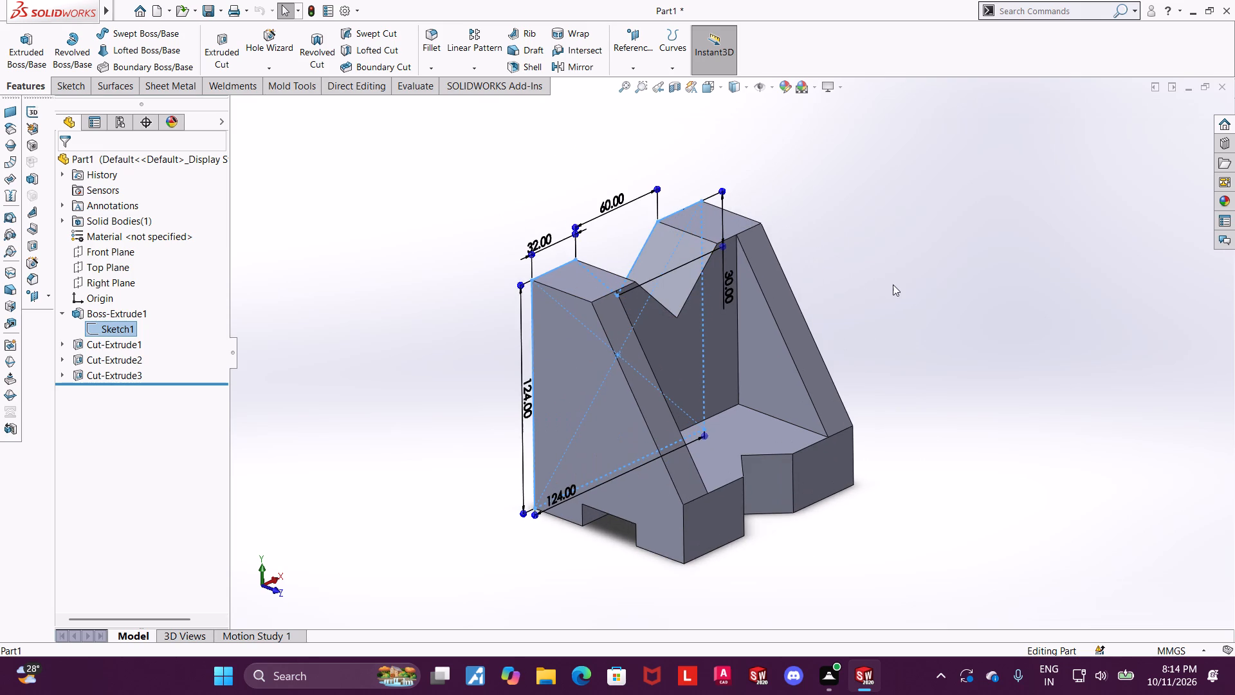
pyautogui.moveTo(884, 305); pyautogui.dragTo(874, 298, button='middle')
pyautogui.click(890, 299)
pyautogui.moveTo(895, 239); pyautogui.dragTo(897, 313, button='middle')
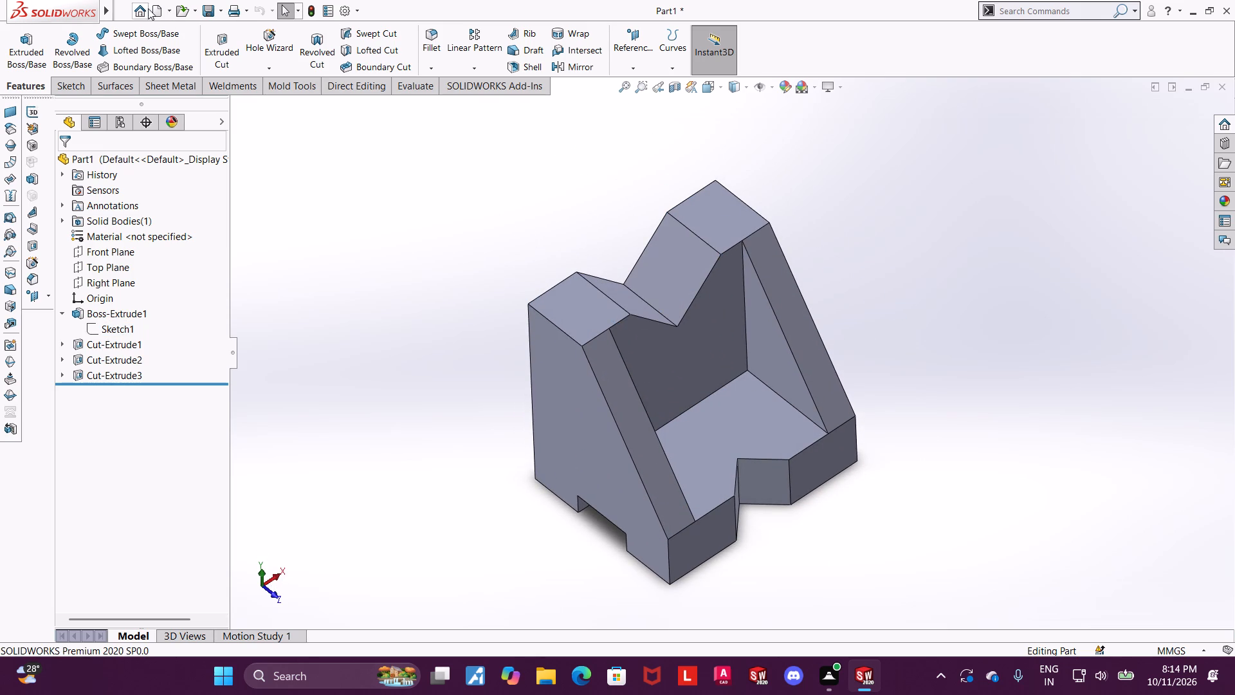
# Measure the distance between the pocket's back wall and the block's rear face.
pyautogui.click(412, 93)
pyautogui.click(134, 44)
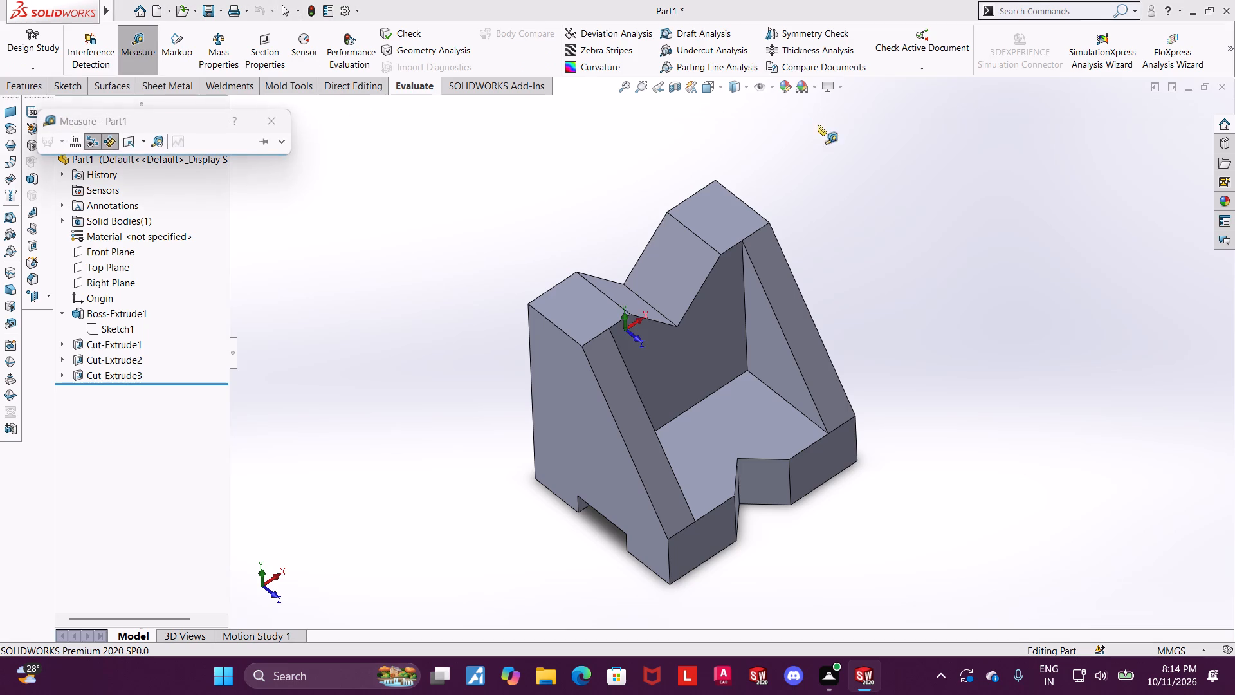
pyautogui.scroll(-2, 819, 138)
pyautogui.click(663, 407)
pyautogui.moveTo(828, 218); pyautogui.dragTo(956, 337, button='middle')
pyautogui.click(581, 325)
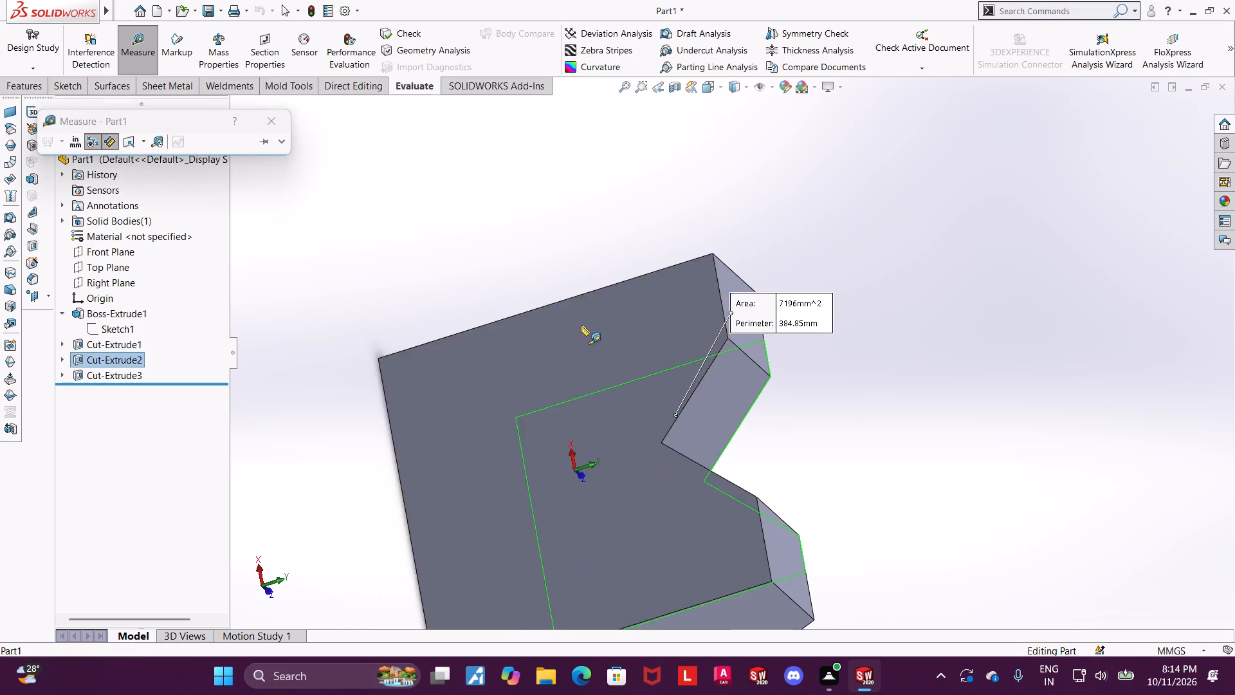
pyautogui.moveTo(940, 346); pyautogui.dragTo(825, 272, button='middle')
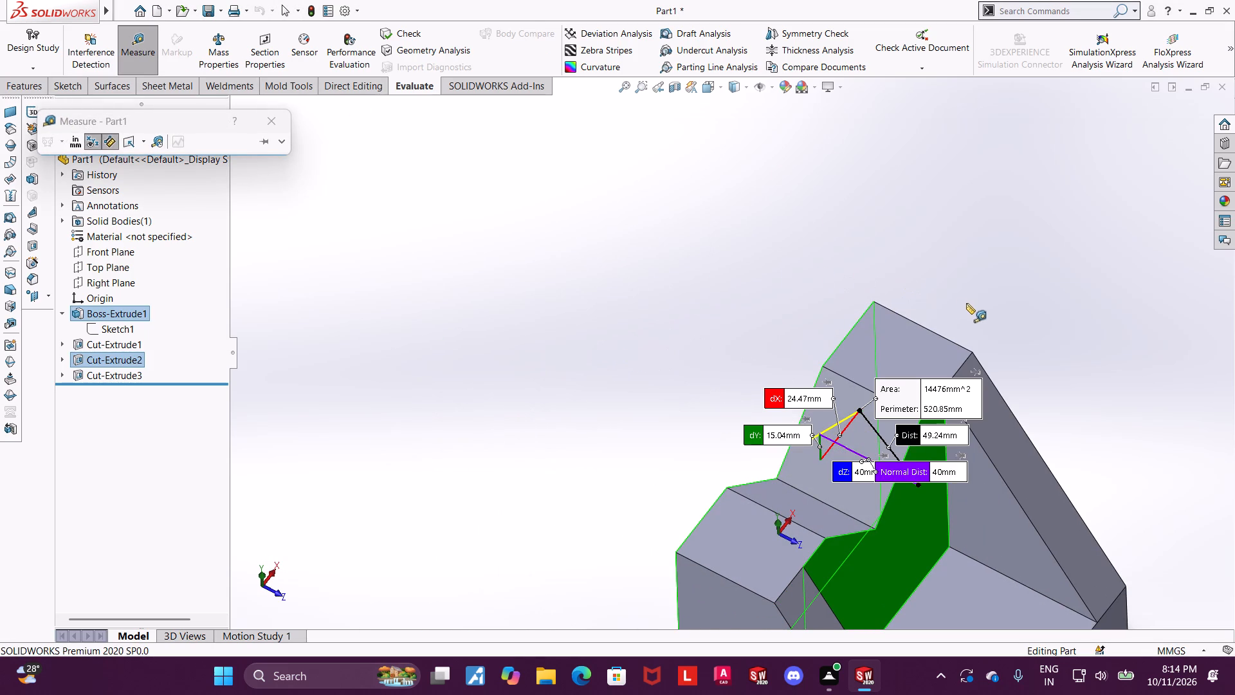
pyautogui.scroll(2, 1025, 375)
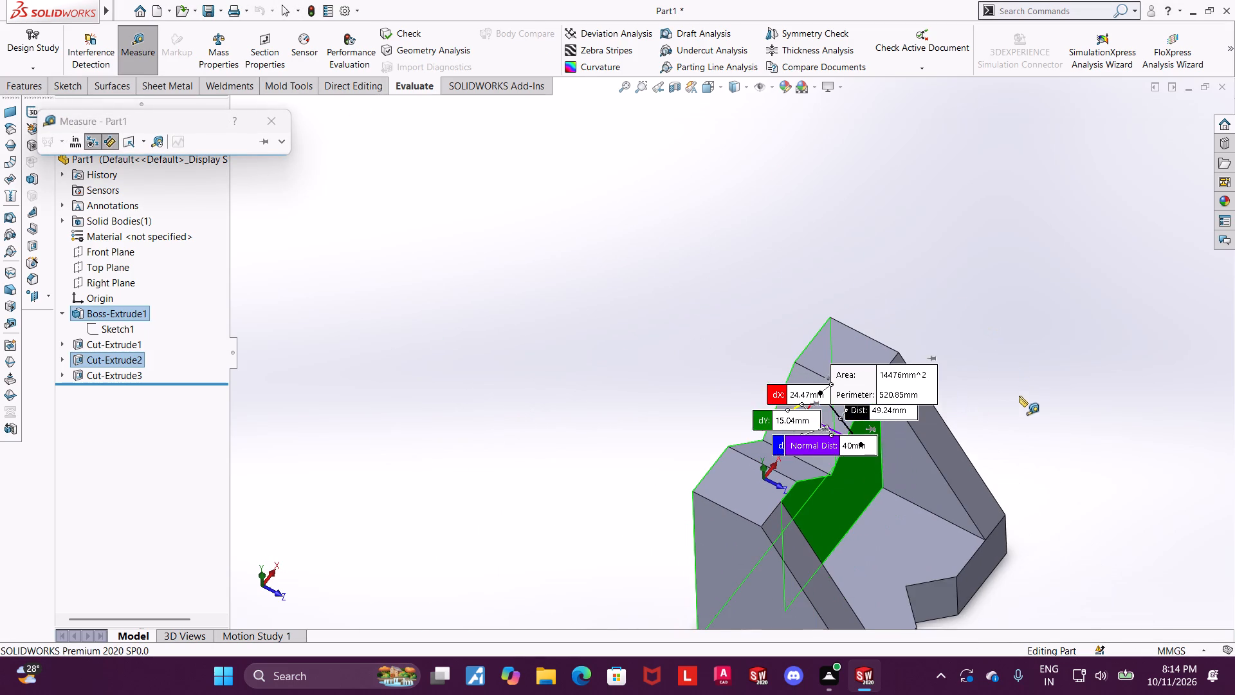
pyautogui.scroll(-2, 1009, 403)
pyautogui.scroll(2, 988, 421)
pyautogui.press('Escape')
pyautogui.moveTo(990, 438); pyautogui.dragTo(987, 385, button='middle')
pyautogui.scroll(3, 987, 422)
pyautogui.scroll(-3, 901, 451)
pyautogui.press('Escape')
# Measure the distance between the pocket's right inner vertical edge and the bottom edge of the V-notch.
pyautogui.click(138, 52)
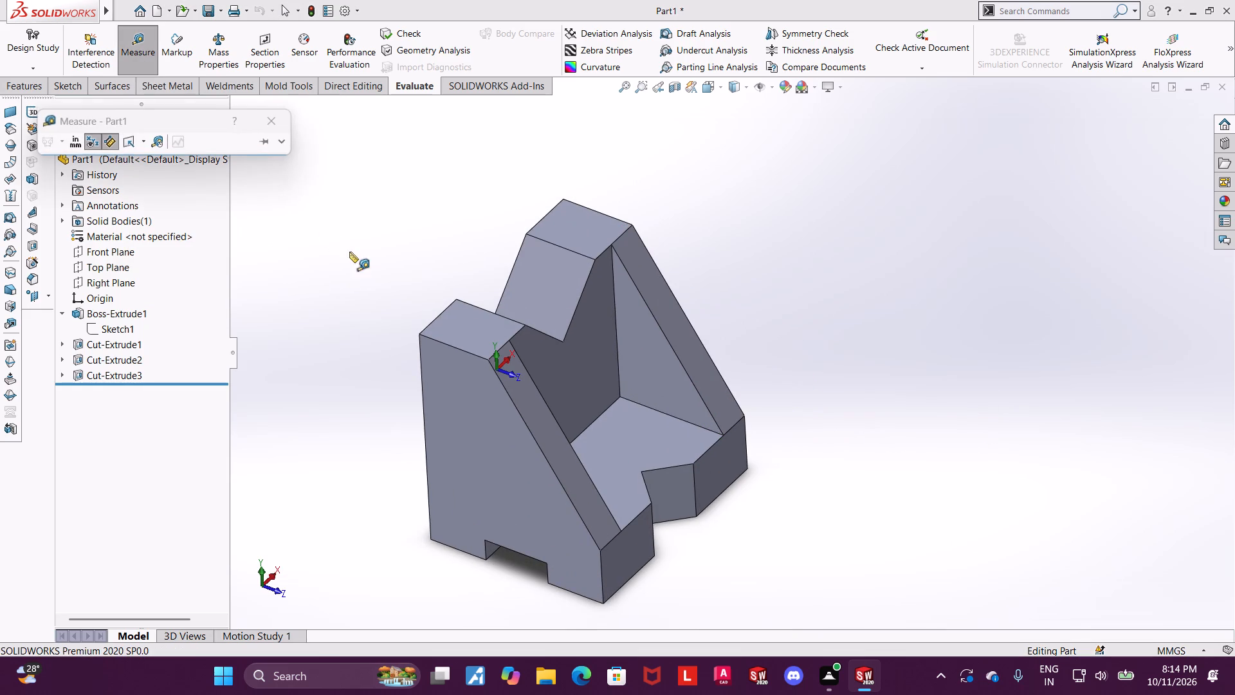
pyautogui.click(615, 301)
pyautogui.moveTo(551, 291); pyautogui.dragTo(549, 314, button='middle')
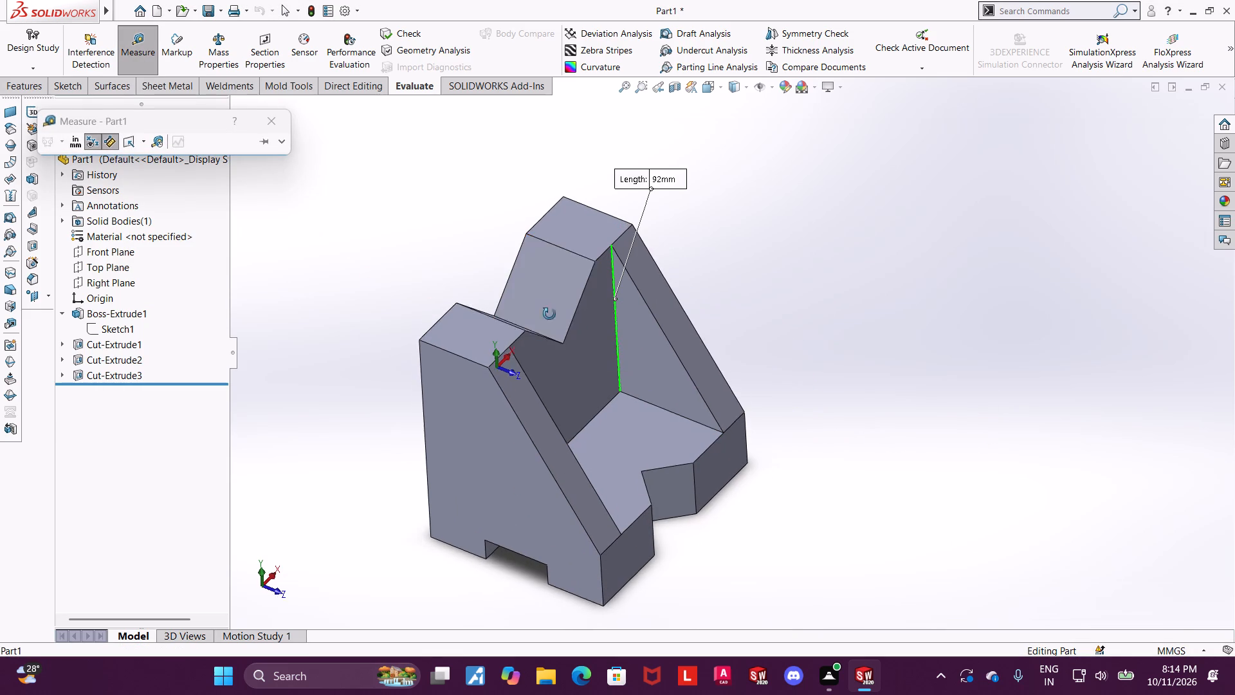
pyautogui.moveTo(549, 314); pyautogui.dragTo(544, 351, button='middle')
pyautogui.click(540, 342)
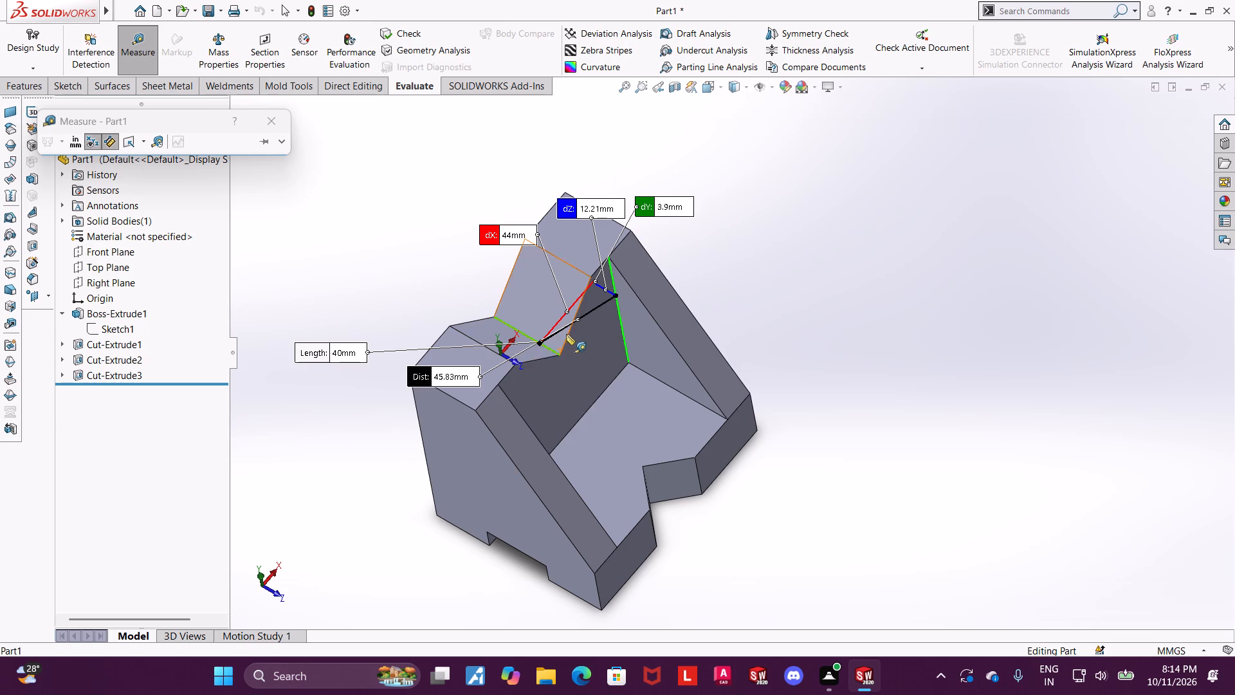
pyautogui.press('Escape')
# Measure the distance between the pocket's right side wall and the block's right outer face.
pyautogui.click(127, 41)
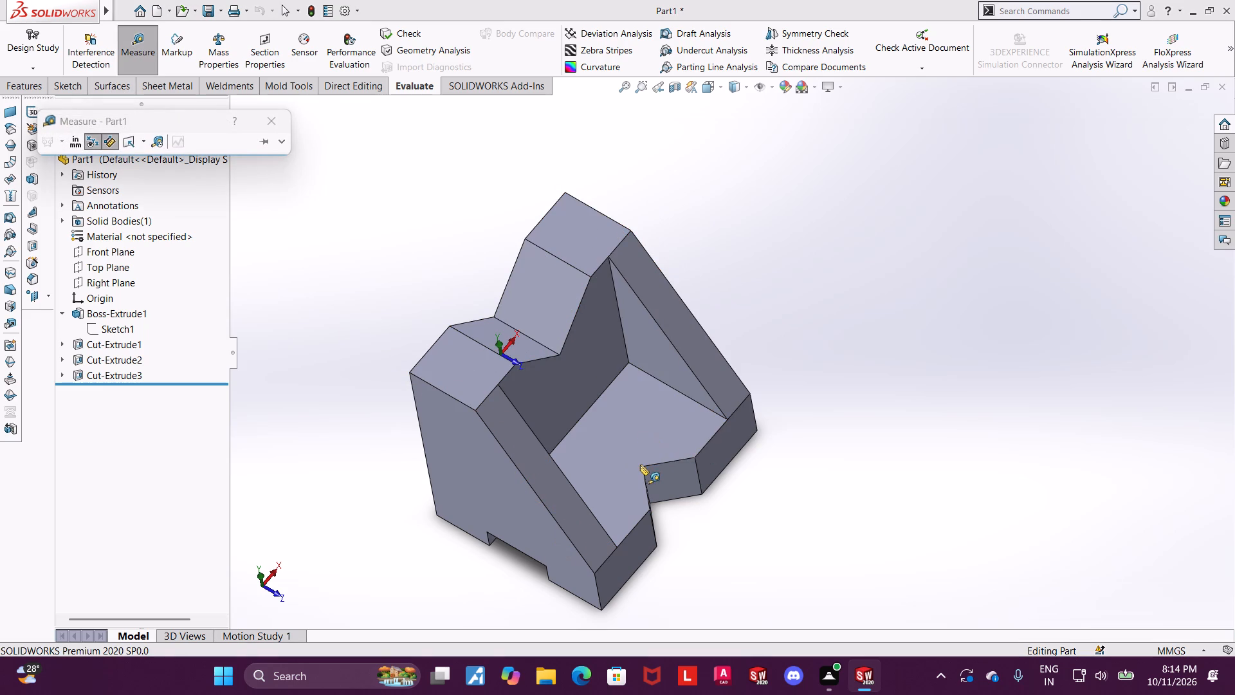
pyautogui.scroll(1, 693, 471)
pyautogui.moveTo(693, 470); pyautogui.dragTo(655, 362, button='middle')
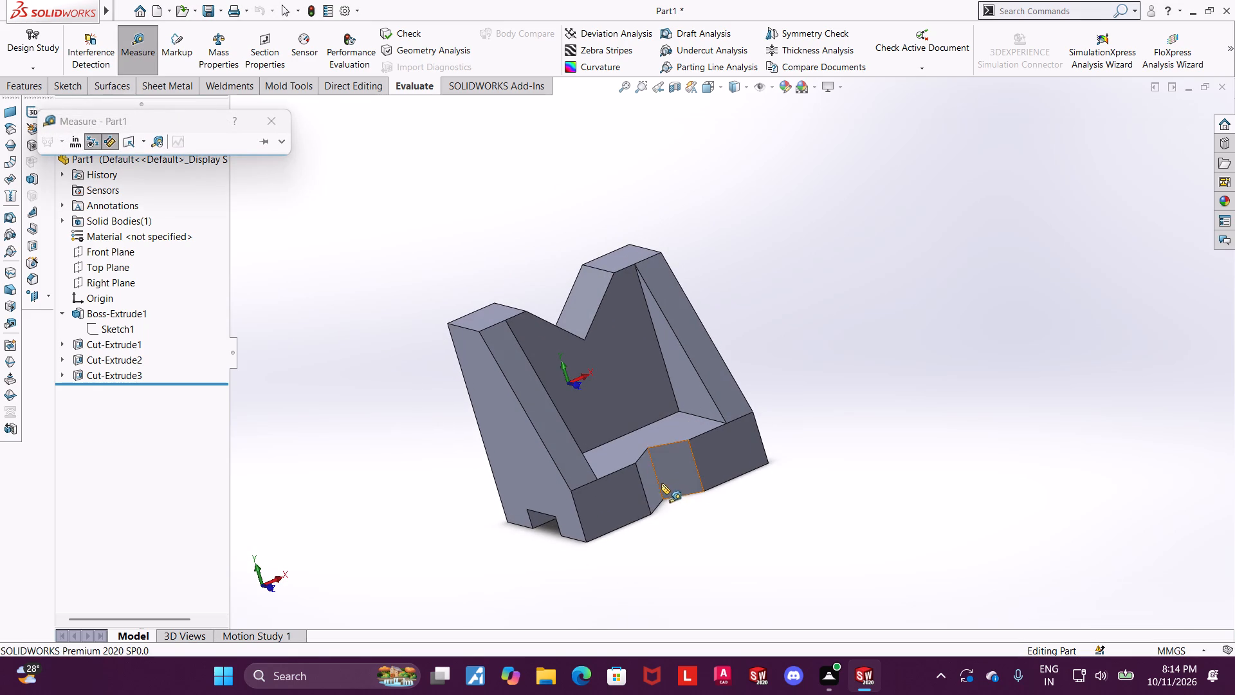
pyautogui.click(686, 374)
pyautogui.moveTo(832, 323); pyautogui.dragTo(758, 380, button='middle')
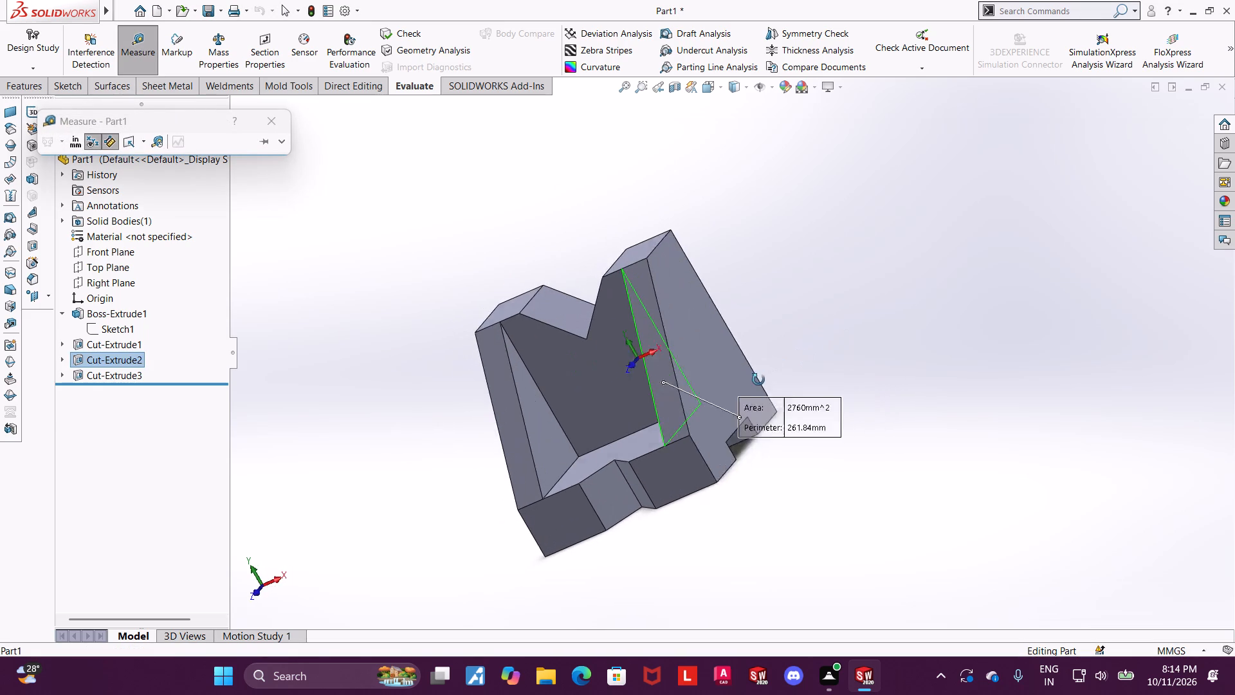
pyautogui.moveTo(758, 380); pyautogui.dragTo(748, 387, button='middle')
pyautogui.click(721, 360)
pyautogui.scroll(-3, 675, 402)
pyautogui.scroll(-1, 760, 378)
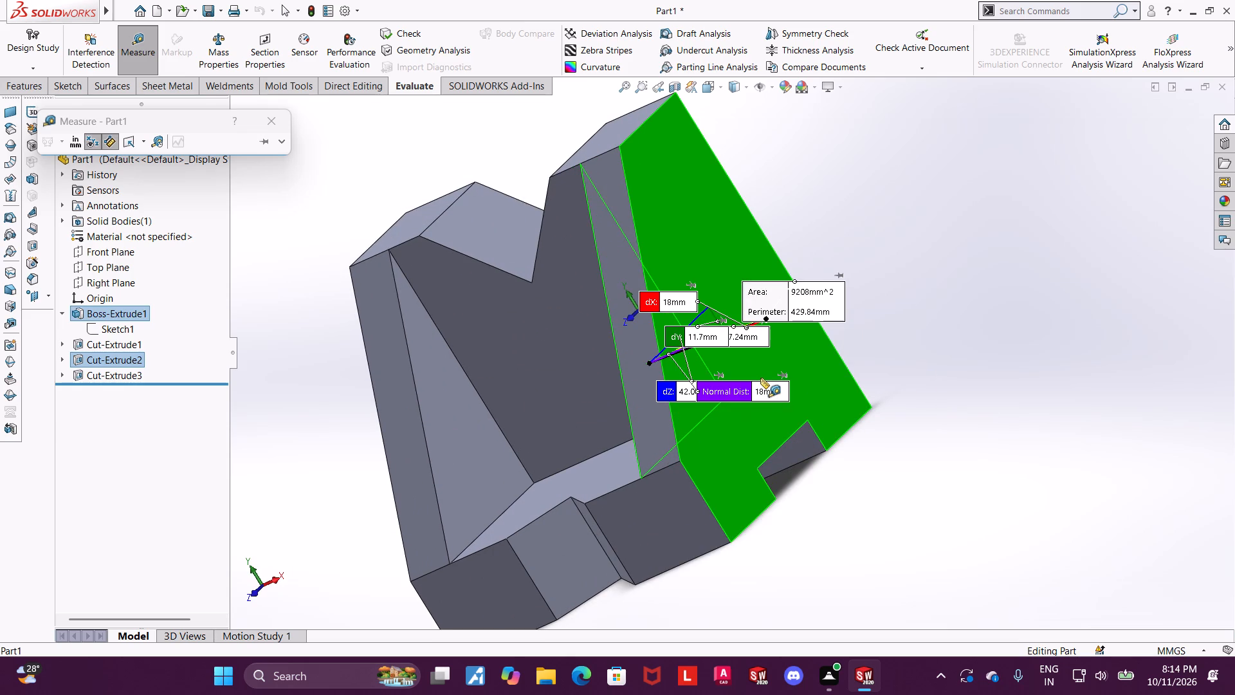
pyautogui.scroll(4, 759, 463)
pyautogui.moveTo(849, 461); pyautogui.dragTo(936, 447, button='middle')
pyautogui.press('Escape')
pyautogui.press('Escape')
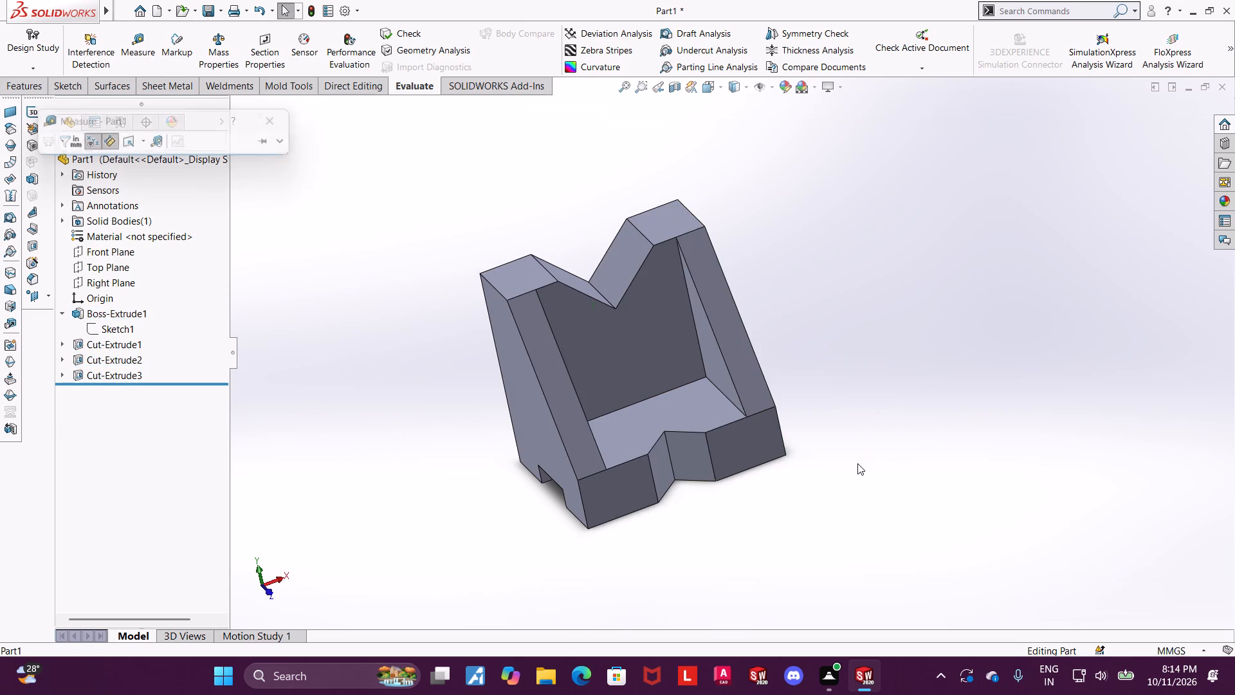
# Return the block to an isometric view and examine its overall shape.
pyautogui.moveTo(846, 465); pyautogui.dragTo(890, 420, button='middle')
pyautogui.click(702, 86)
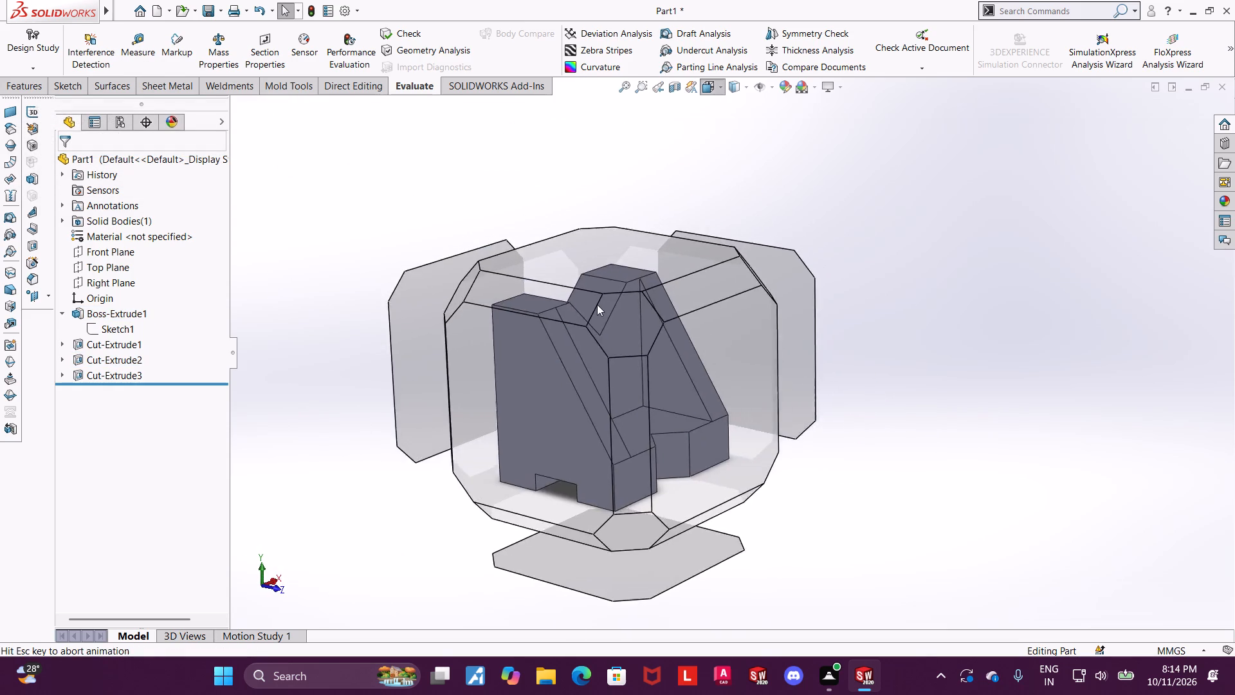
pyautogui.click(590, 347)
pyautogui.scroll(-1, 924, 310)
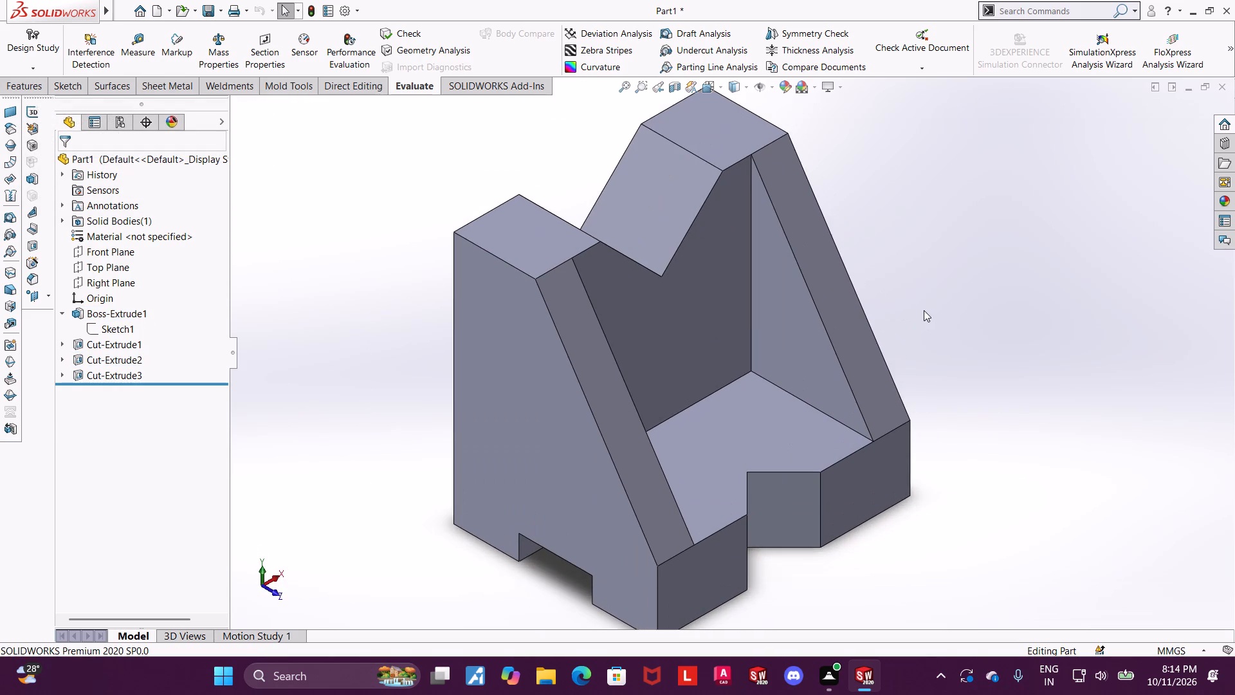
pyautogui.scroll(1, 961, 425)
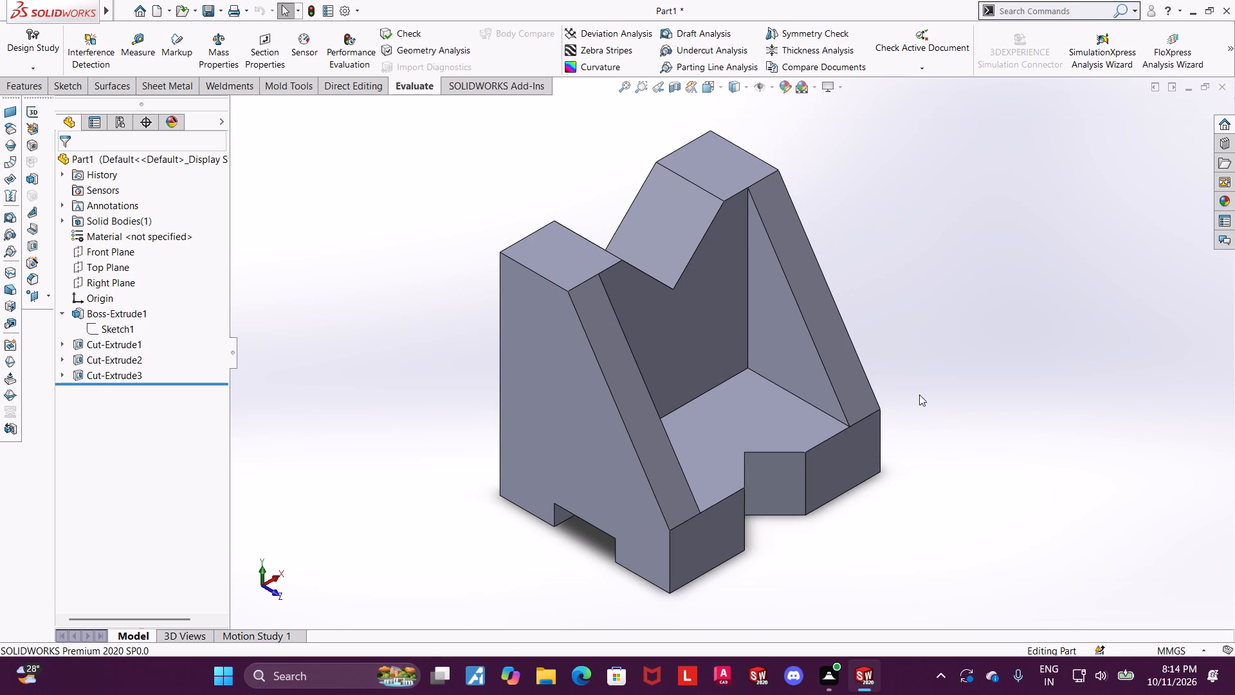
pyautogui.scroll(-2, 773, 338)
pyautogui.scroll(3, 713, 331)
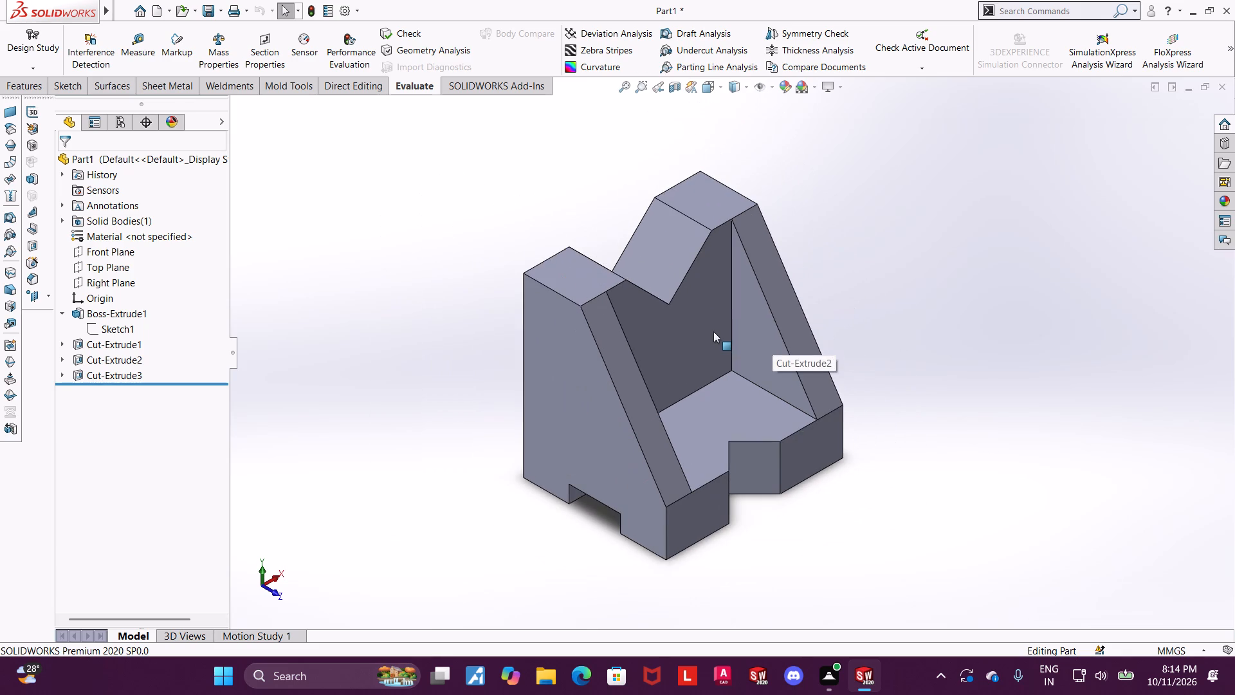
pyautogui.scroll(-1, 834, 283)
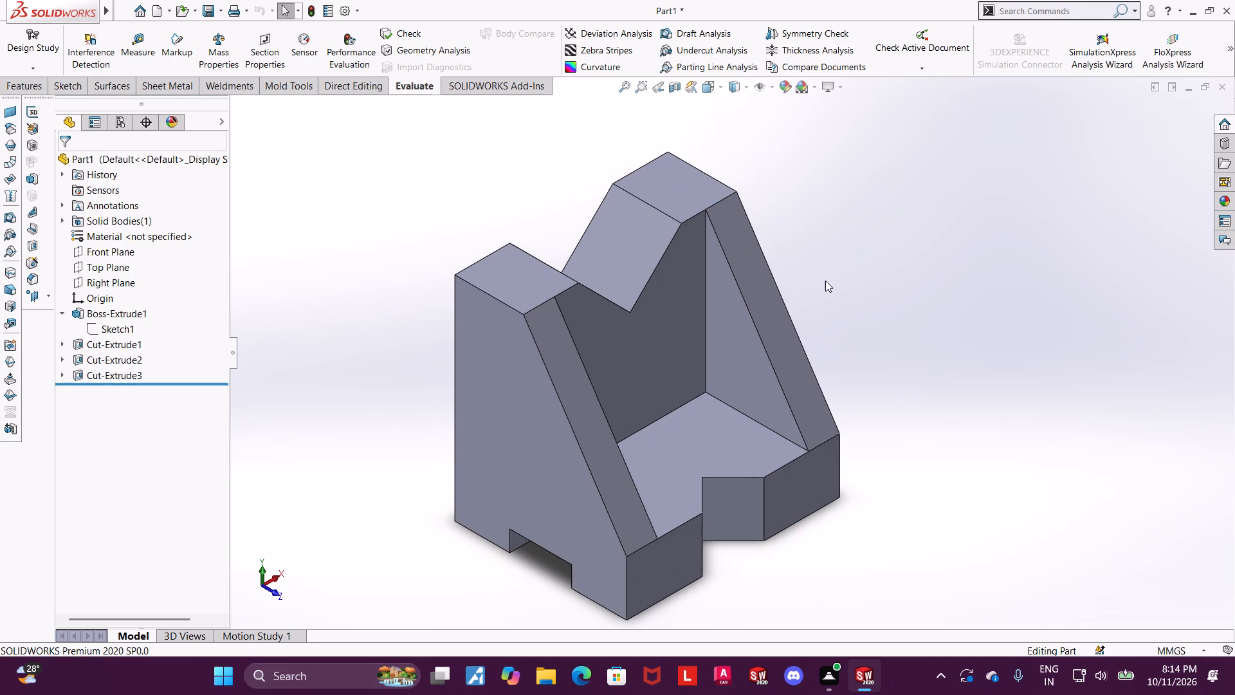
pyautogui.scroll(1, 839, 272)
# Measure the distance from the block's left outer face to the V-notch's upper left edge.
pyautogui.click(147, 51)
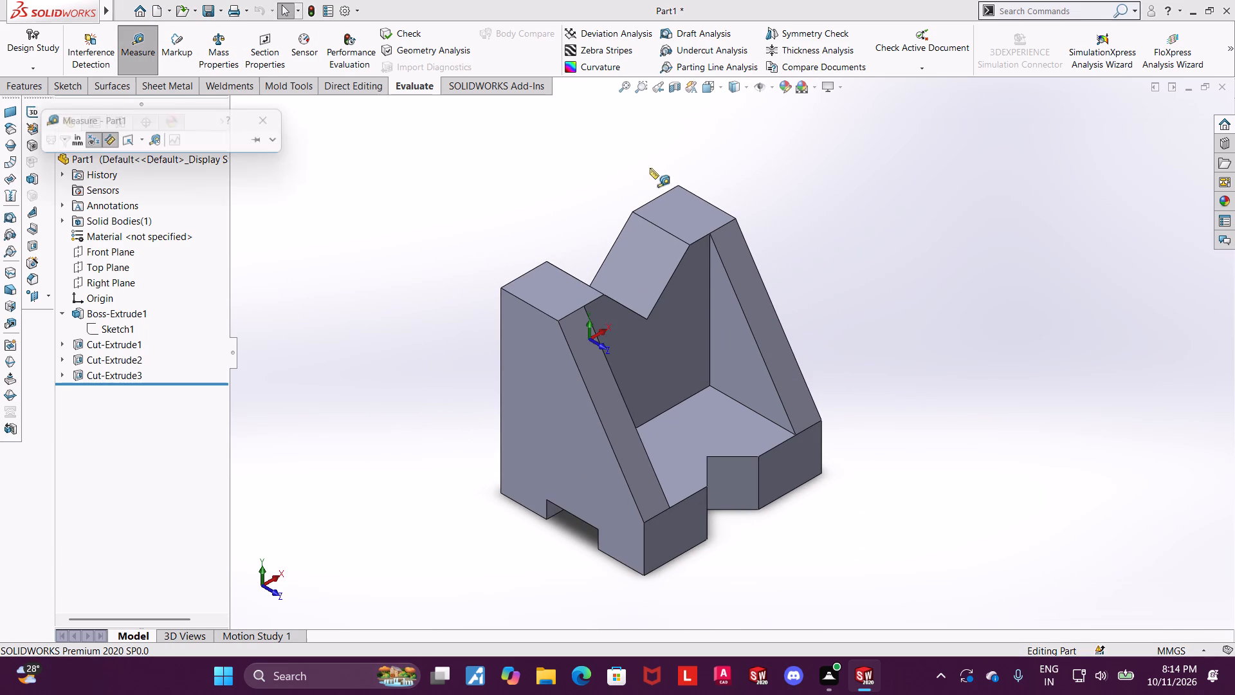
pyautogui.scroll(1, 681, 288)
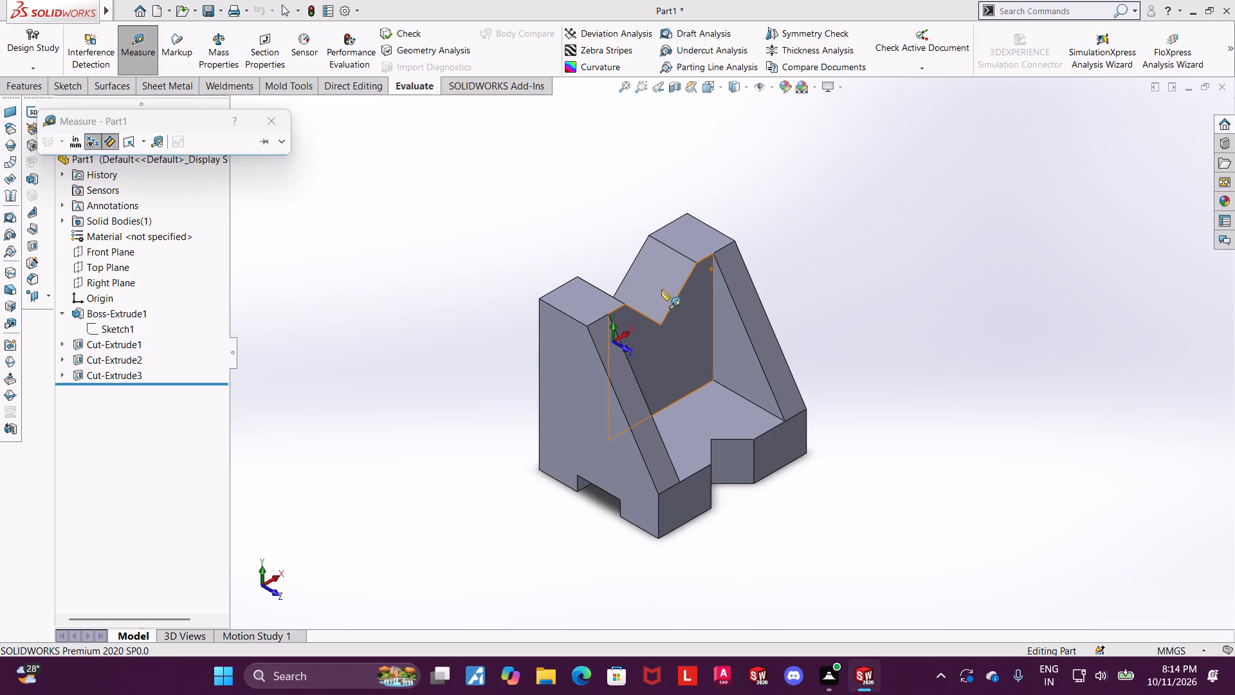
pyautogui.scroll(-3, 637, 290)
pyautogui.click(509, 395)
pyautogui.moveTo(621, 288); pyautogui.dragTo(596, 364, button='middle')
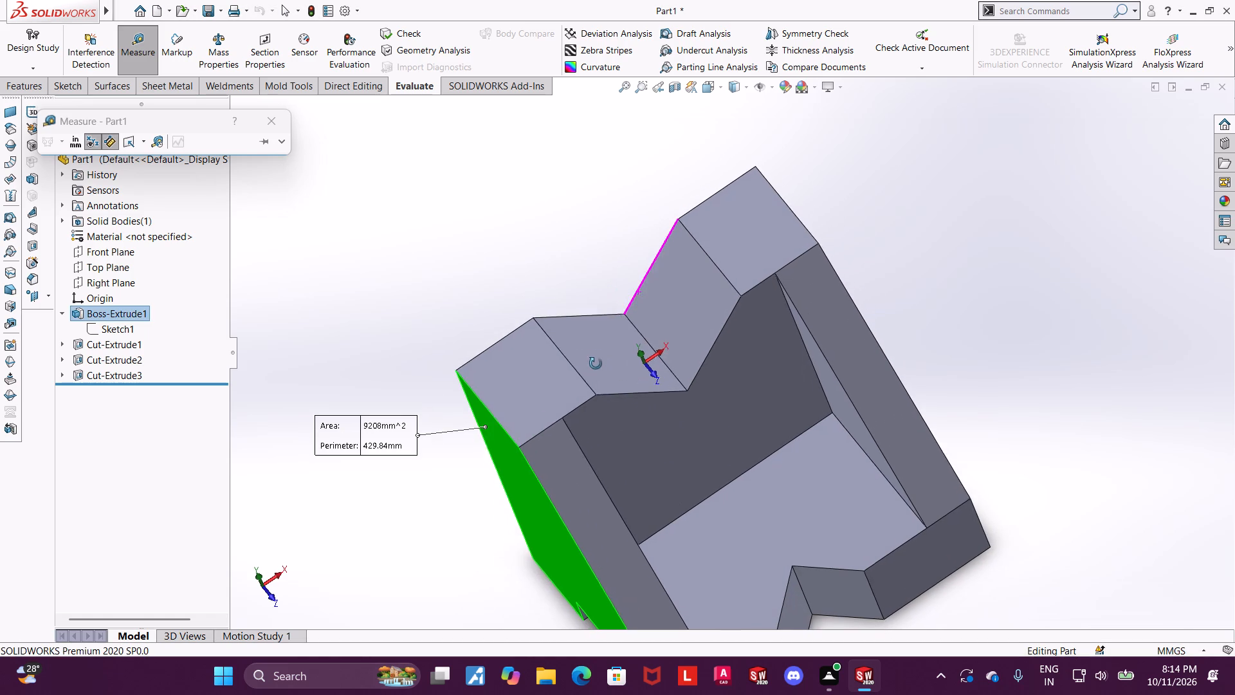
pyautogui.moveTo(596, 364); pyautogui.dragTo(594, 364, button='middle')
pyautogui.click(566, 358)
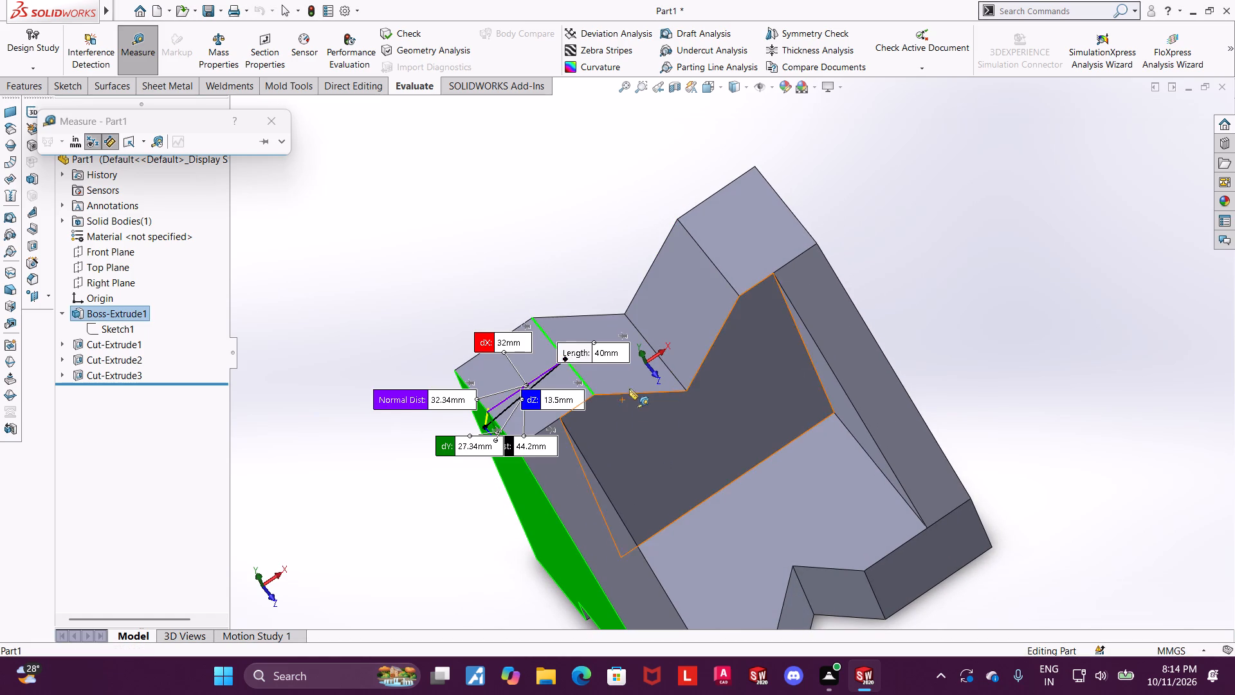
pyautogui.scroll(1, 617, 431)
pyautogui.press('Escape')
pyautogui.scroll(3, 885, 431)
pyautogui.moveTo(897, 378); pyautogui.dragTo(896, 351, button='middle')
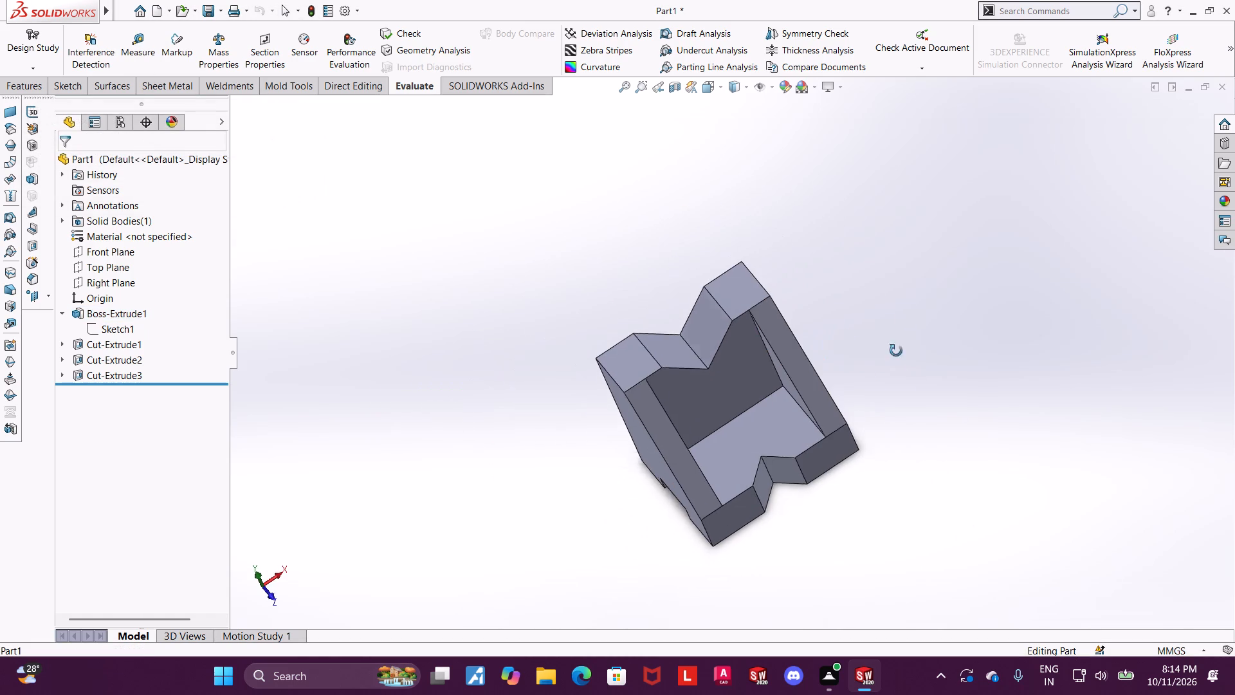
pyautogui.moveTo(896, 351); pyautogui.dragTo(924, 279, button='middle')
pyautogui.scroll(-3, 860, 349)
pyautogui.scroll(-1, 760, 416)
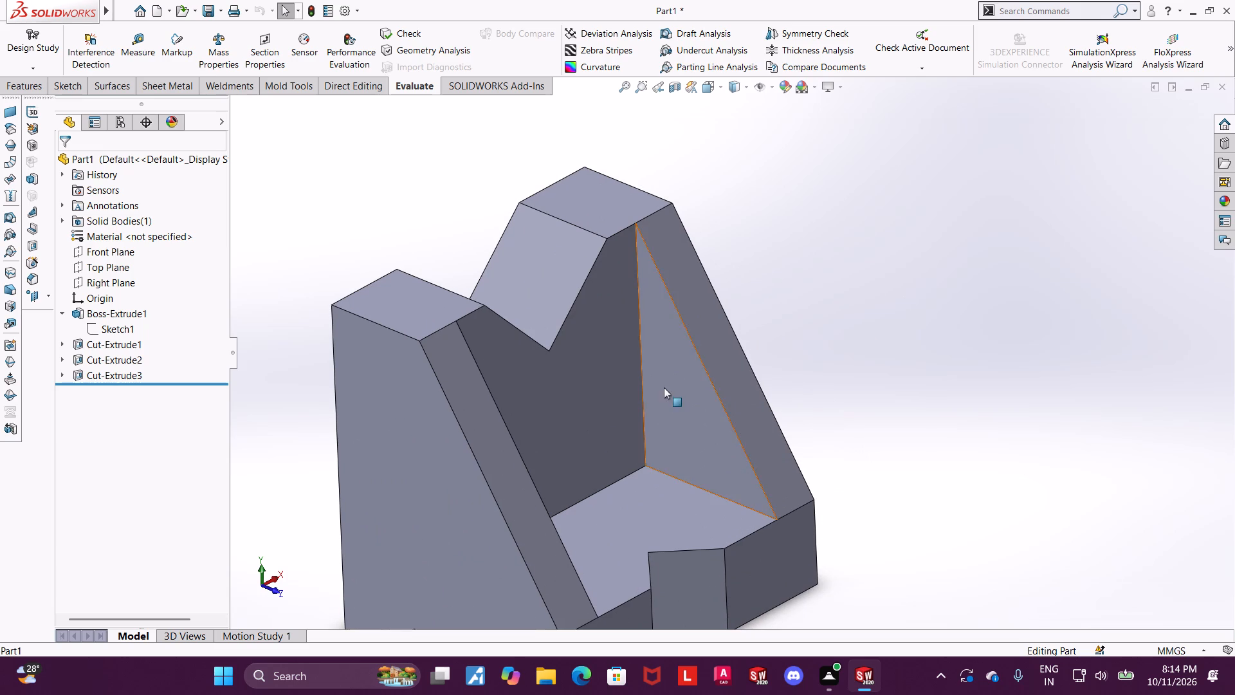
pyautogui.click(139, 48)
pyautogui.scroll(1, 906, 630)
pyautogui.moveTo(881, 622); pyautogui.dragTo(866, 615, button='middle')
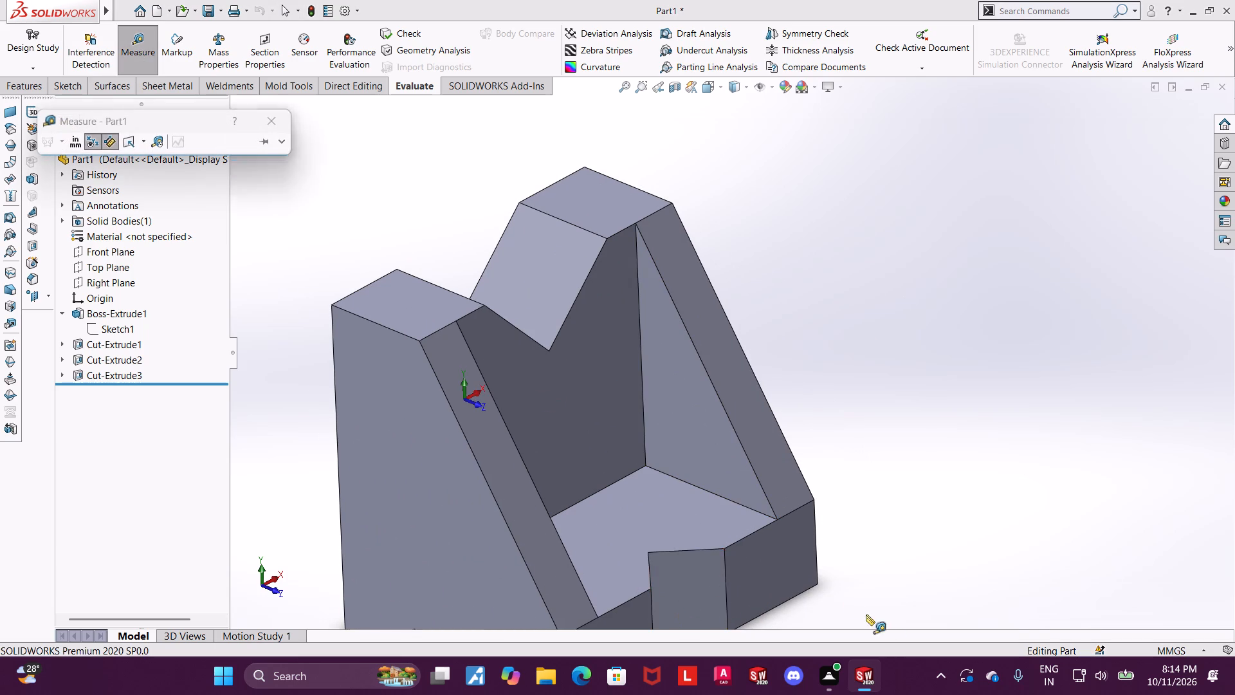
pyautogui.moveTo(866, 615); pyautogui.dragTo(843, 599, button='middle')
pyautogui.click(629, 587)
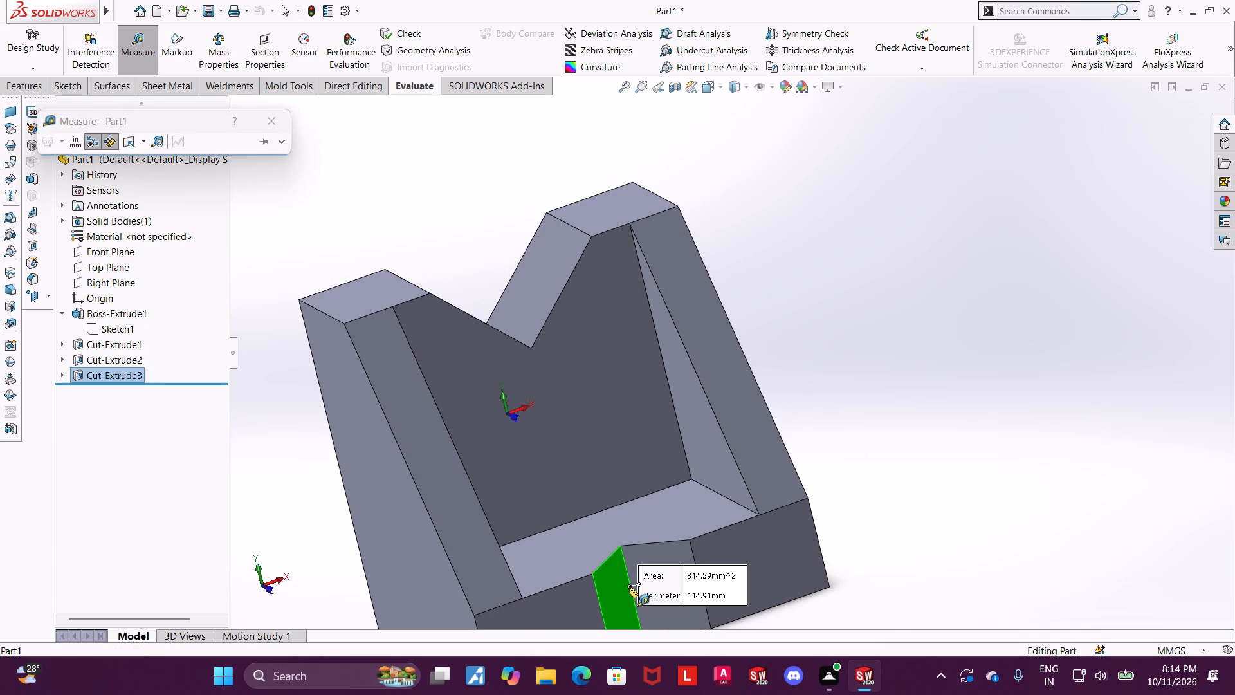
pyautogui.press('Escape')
# Measure the distance from the triangular floor notch's inner vertical edge to the block's lower front face.
pyautogui.click(129, 43)
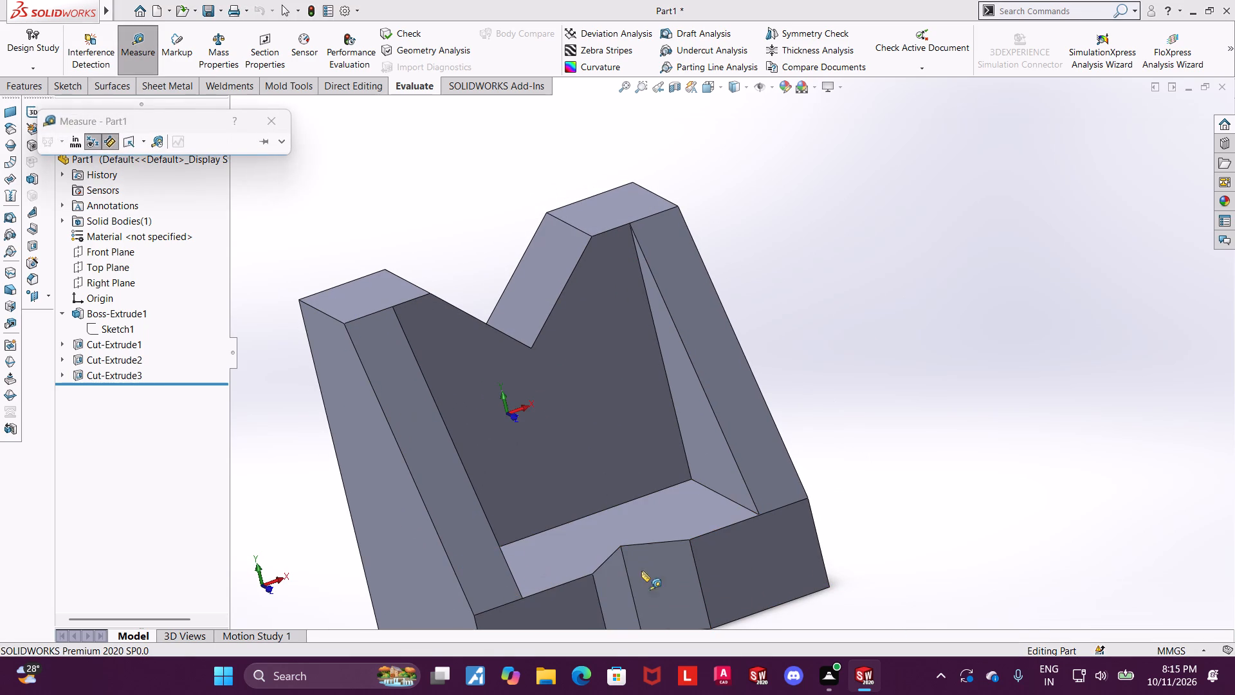
pyautogui.click(628, 576)
pyautogui.moveTo(832, 509); pyautogui.dragTo(864, 568, button='middle')
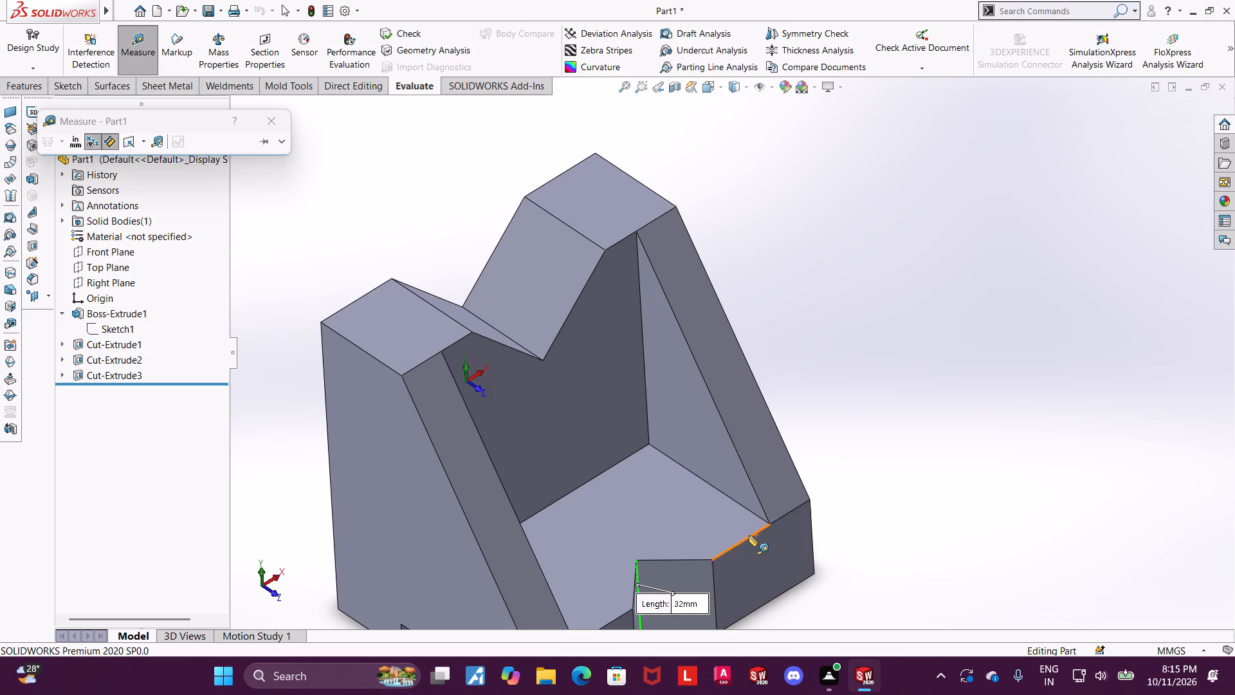
pyautogui.click(760, 549)
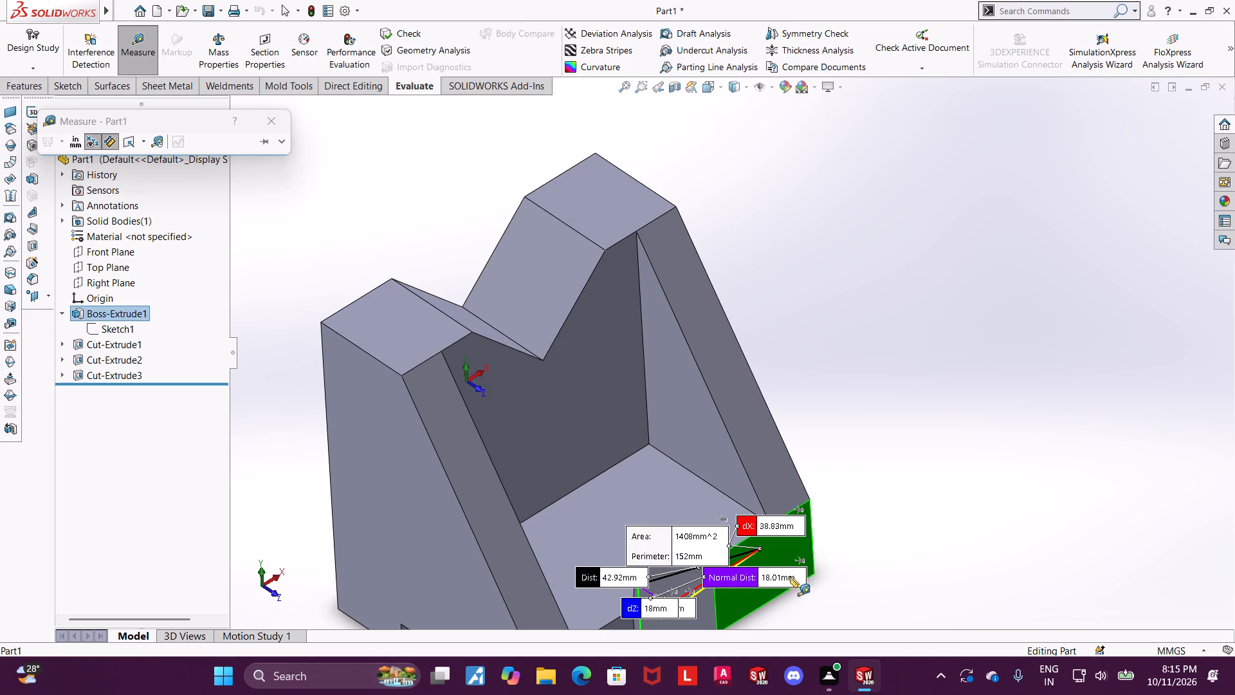
pyautogui.scroll(3, 688, 608)
pyautogui.scroll(-4, 684, 615)
pyautogui.press('Escape')
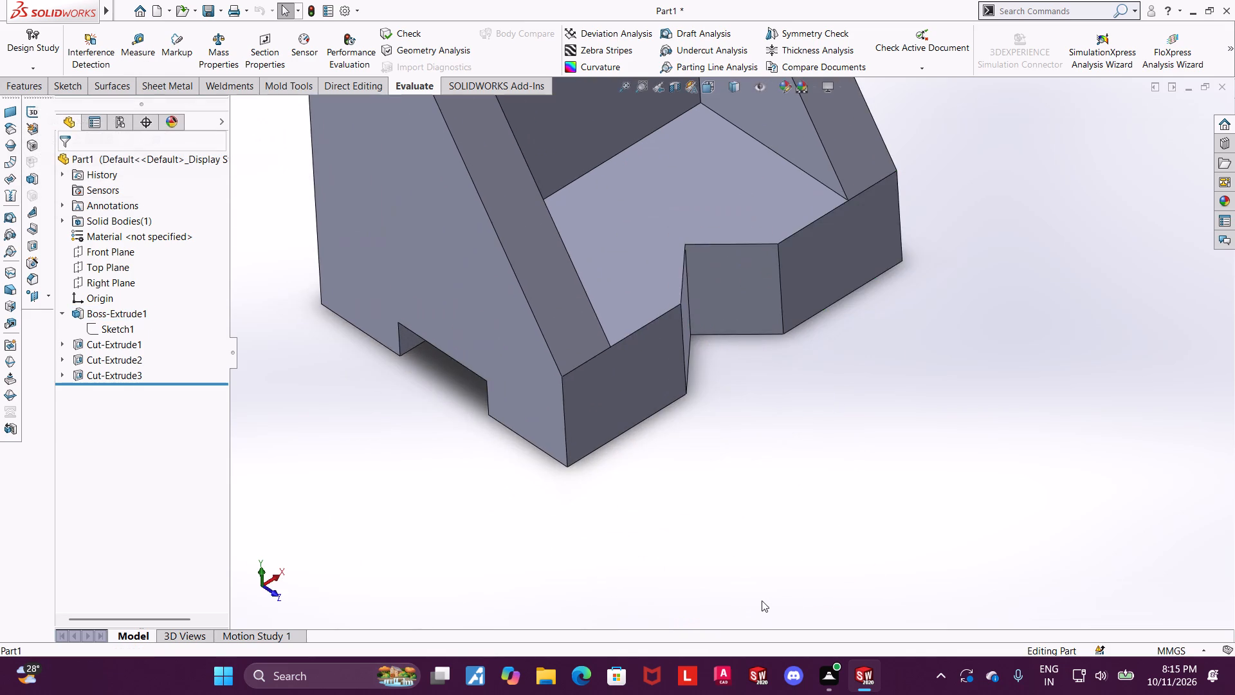
# Measure the distance between the pocket floor and the block's bottom face.
pyautogui.scroll(4, 763, 591)
pyautogui.scroll(-3, 583, 104)
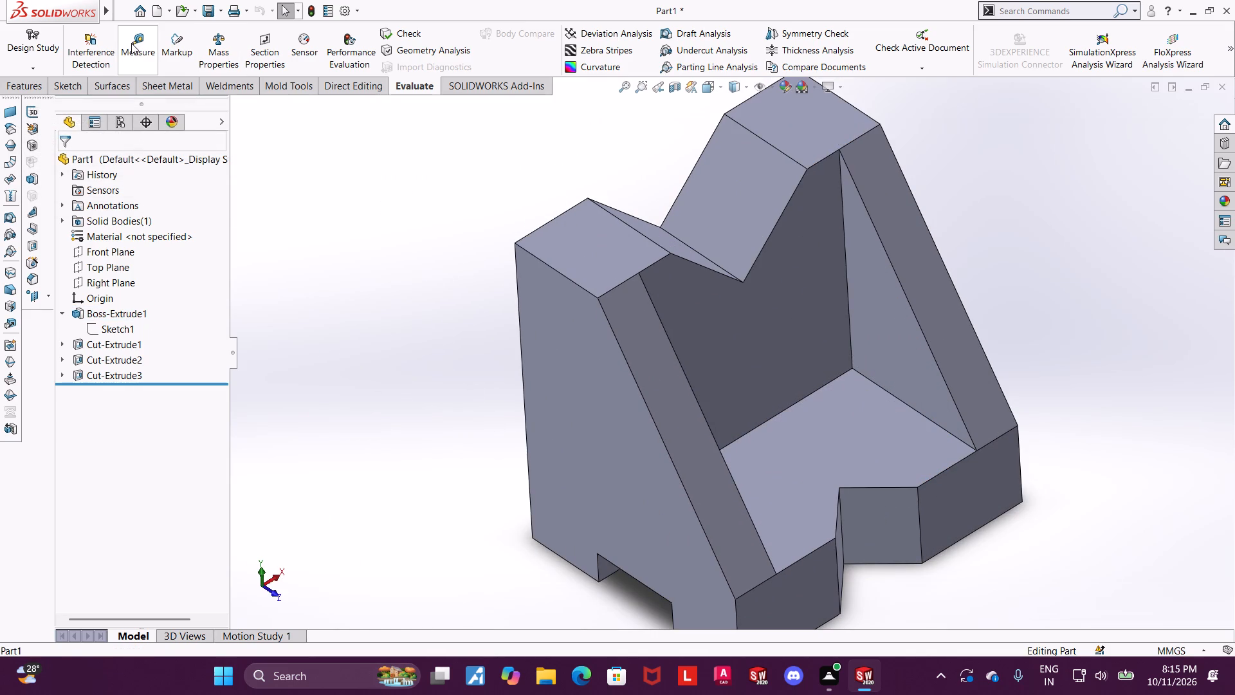
pyautogui.click(131, 43)
pyautogui.click(861, 427)
pyautogui.scroll(4, 974, 486)
pyautogui.moveTo(970, 490); pyautogui.dragTo(928, 222, button='middle')
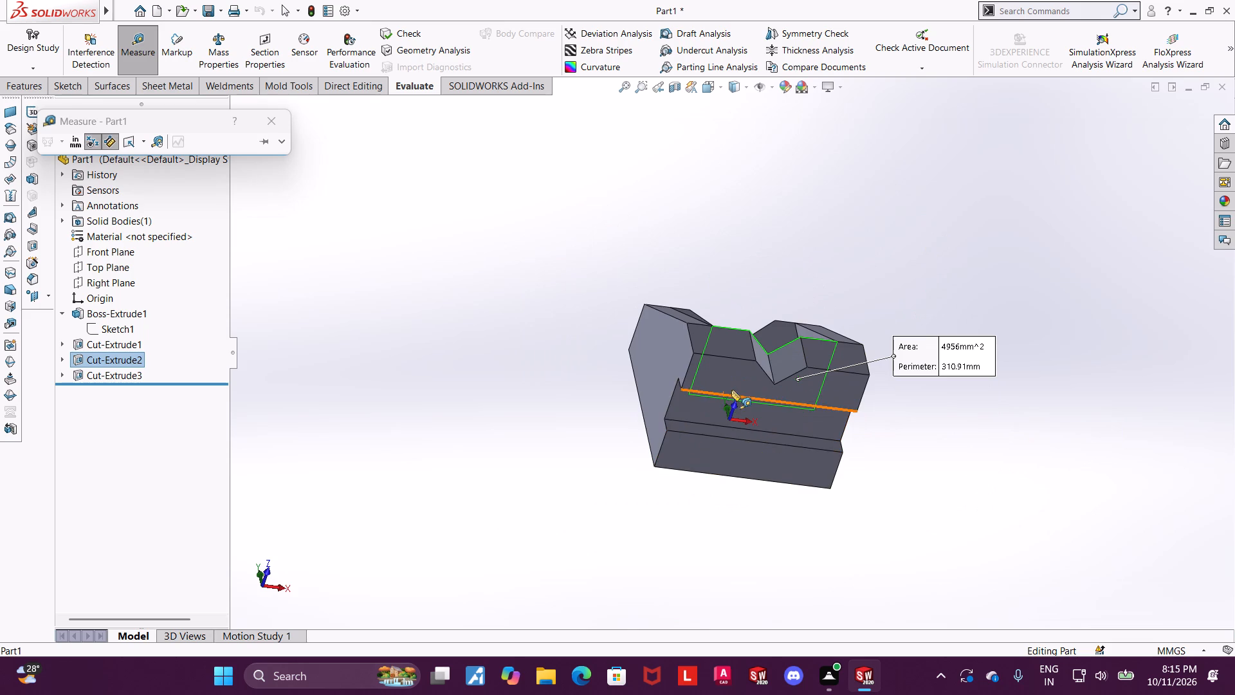
pyautogui.click(726, 383)
pyautogui.moveTo(944, 253); pyautogui.dragTo(962, 461, button='middle')
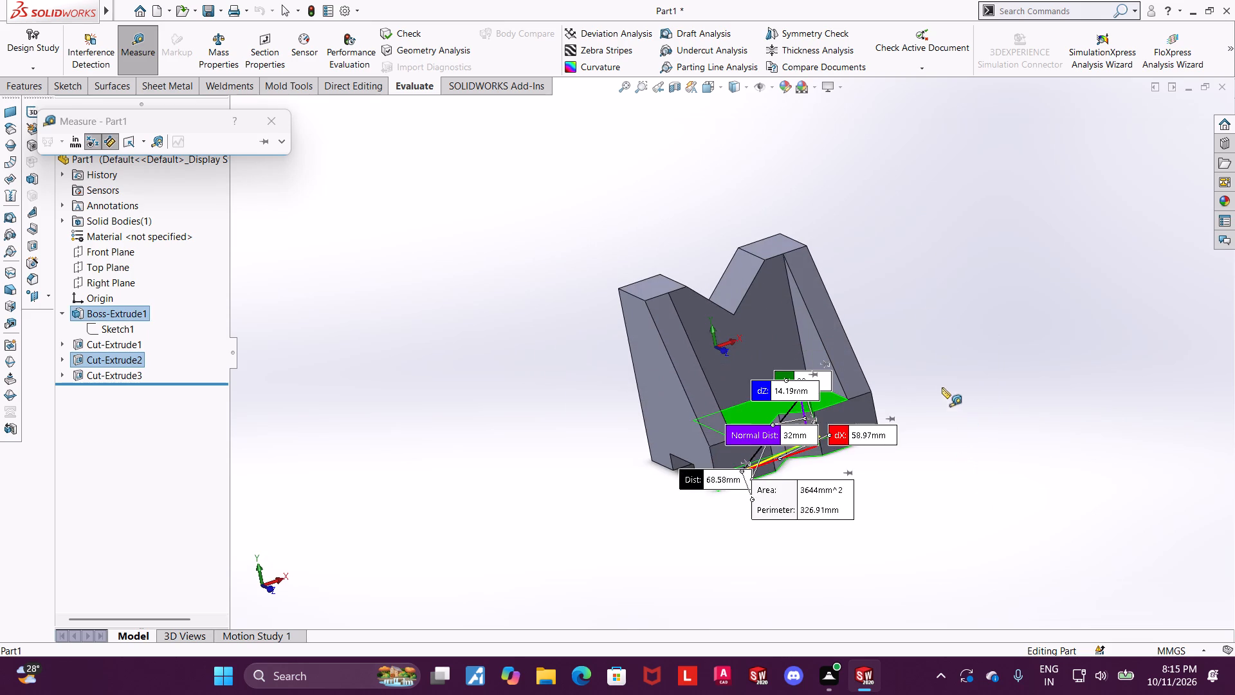
pyautogui.scroll(-2, 940, 387)
pyautogui.scroll(-2, 851, 422)
pyautogui.moveTo(851, 396); pyautogui.dragTo(888, 446, button='middle')
pyautogui.press('Escape')
# Measure the bottom slot's width between its two side walls.
pyautogui.scroll(3, 844, 458)
pyautogui.scroll(-2, 675, 488)
pyautogui.moveTo(659, 482); pyautogui.dragTo(682, 383, button='middle')
pyautogui.scroll(-3, 535, 382)
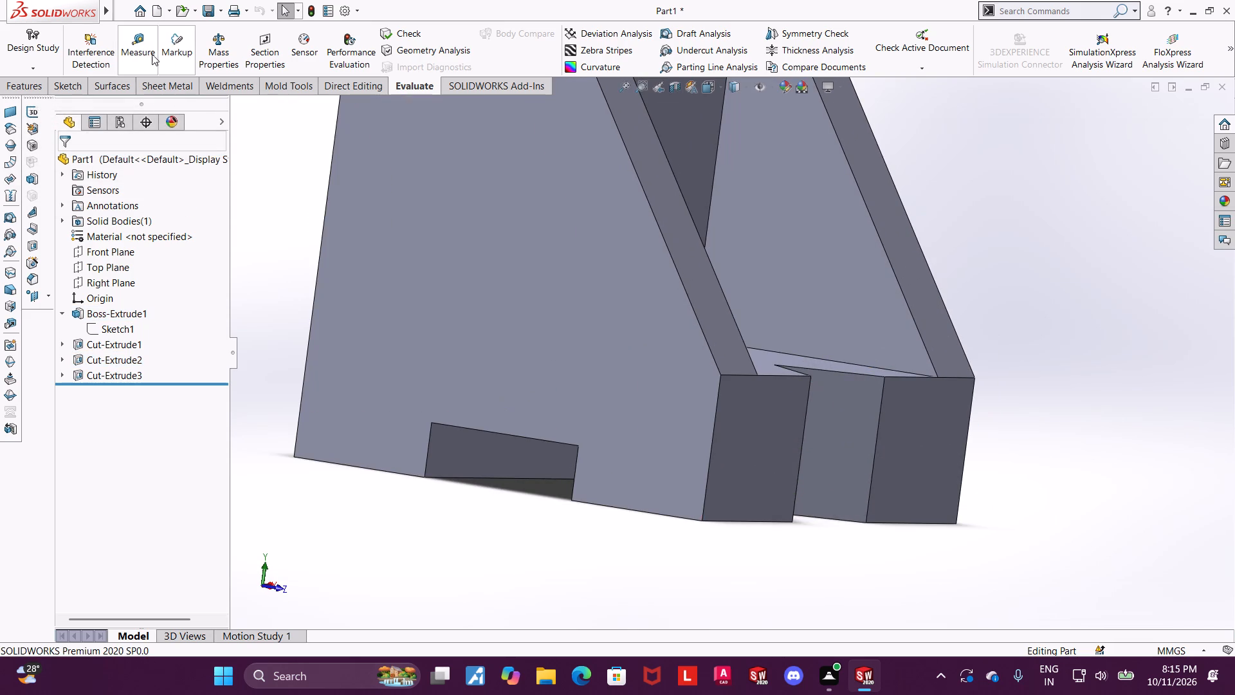
pyautogui.click(147, 51)
pyautogui.click(482, 452)
pyautogui.moveTo(471, 479); pyautogui.dragTo(534, 541, button='middle')
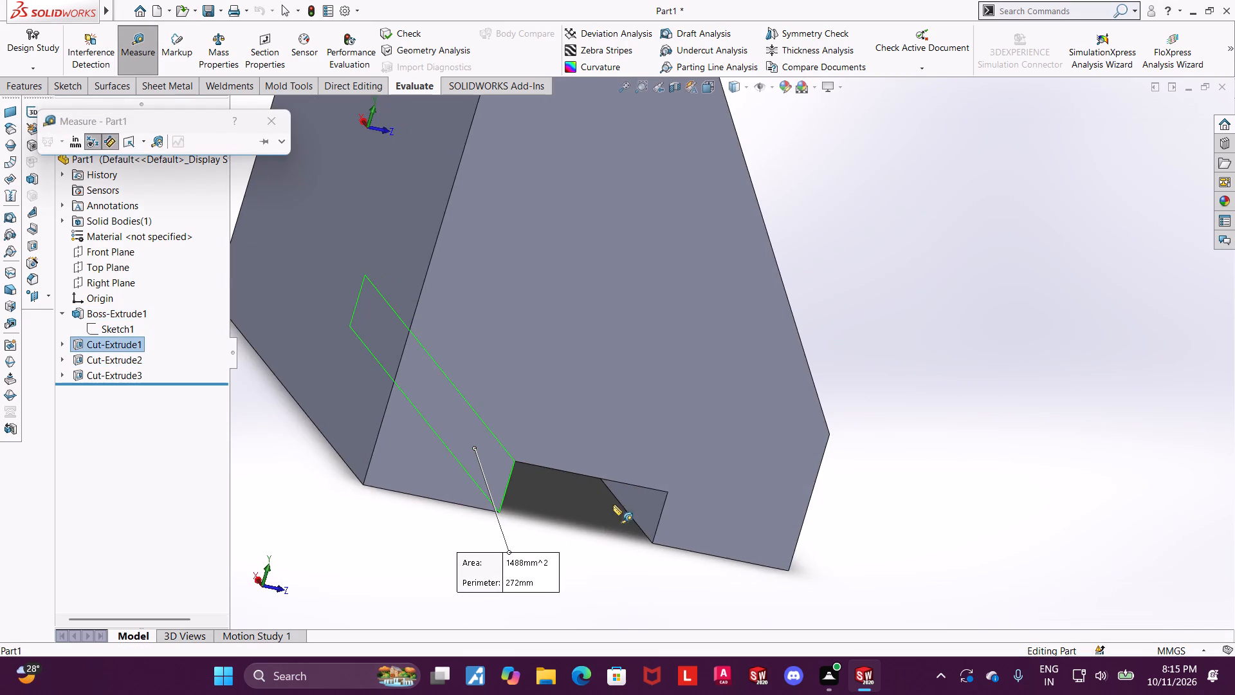
pyautogui.click(619, 497)
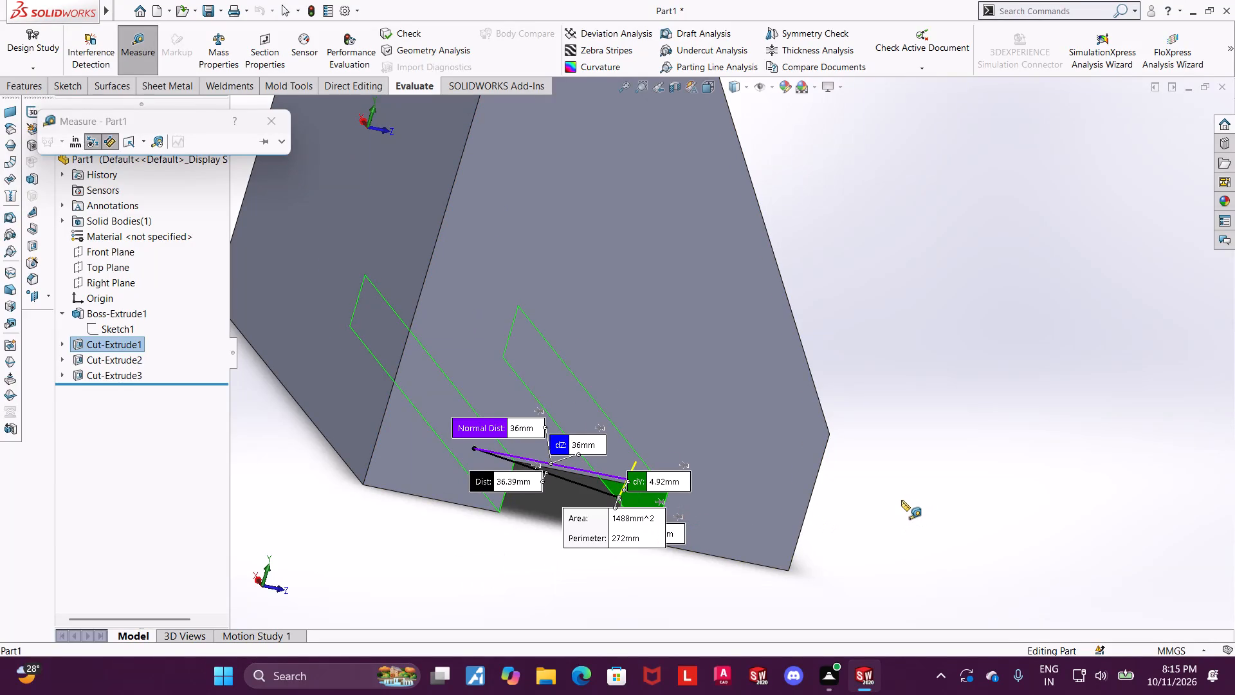
pyautogui.scroll(2, 901, 500)
pyautogui.moveTo(902, 467); pyautogui.dragTo(861, 469, button='middle')
pyautogui.press('Escape')
# Measure the distance from the block's lower front face to the bottom slot's nearest side wall.
pyautogui.scroll(-3, 809, 457)
pyautogui.moveTo(965, 461); pyautogui.dragTo(935, 422, button='middle')
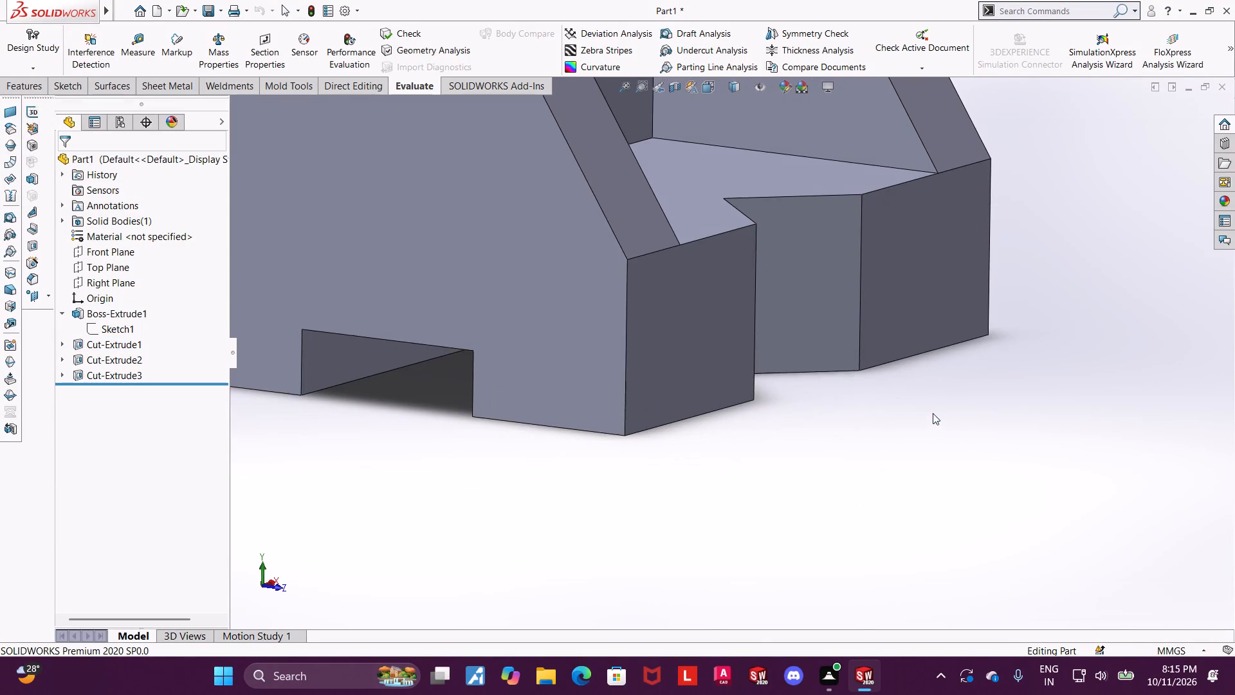
pyautogui.click(148, 51)
pyautogui.click(670, 390)
pyautogui.scroll(1, 668, 406)
pyautogui.moveTo(674, 414); pyautogui.dragTo(699, 421, button='middle')
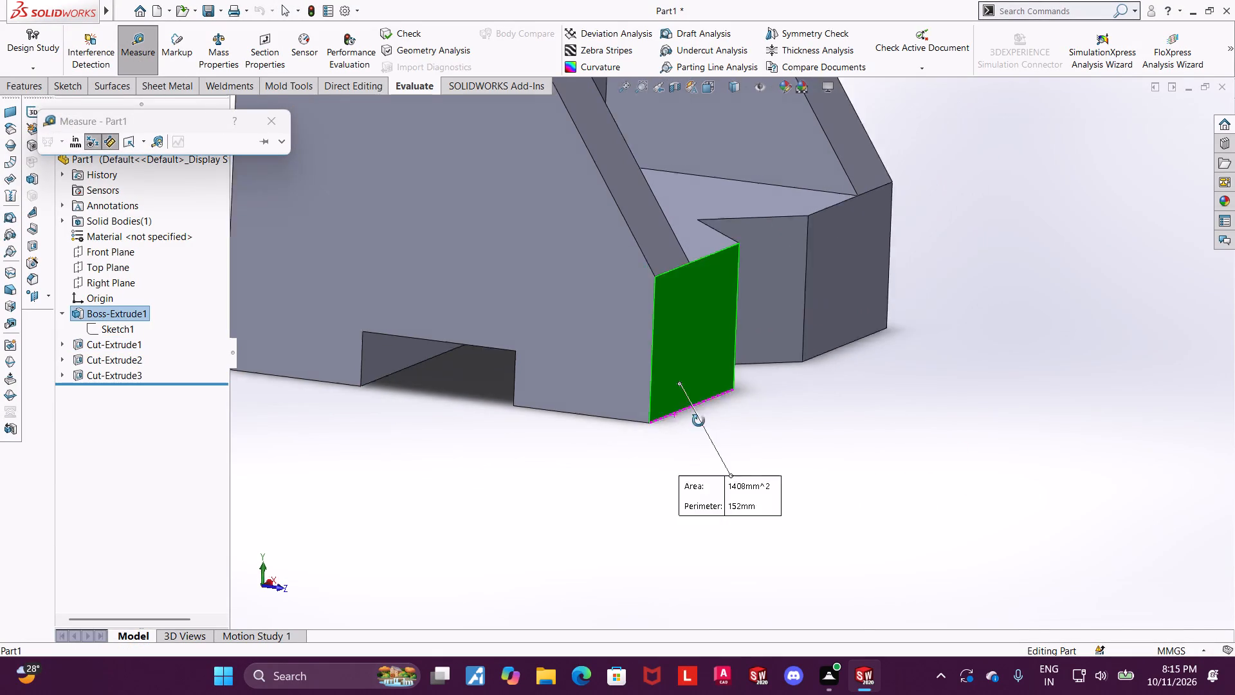
pyautogui.scroll(1, 699, 421)
pyautogui.moveTo(699, 421); pyautogui.dragTo(816, 412, button='middle')
pyautogui.click(643, 351)
pyautogui.moveTo(895, 397); pyautogui.dragTo(883, 400, button='middle')
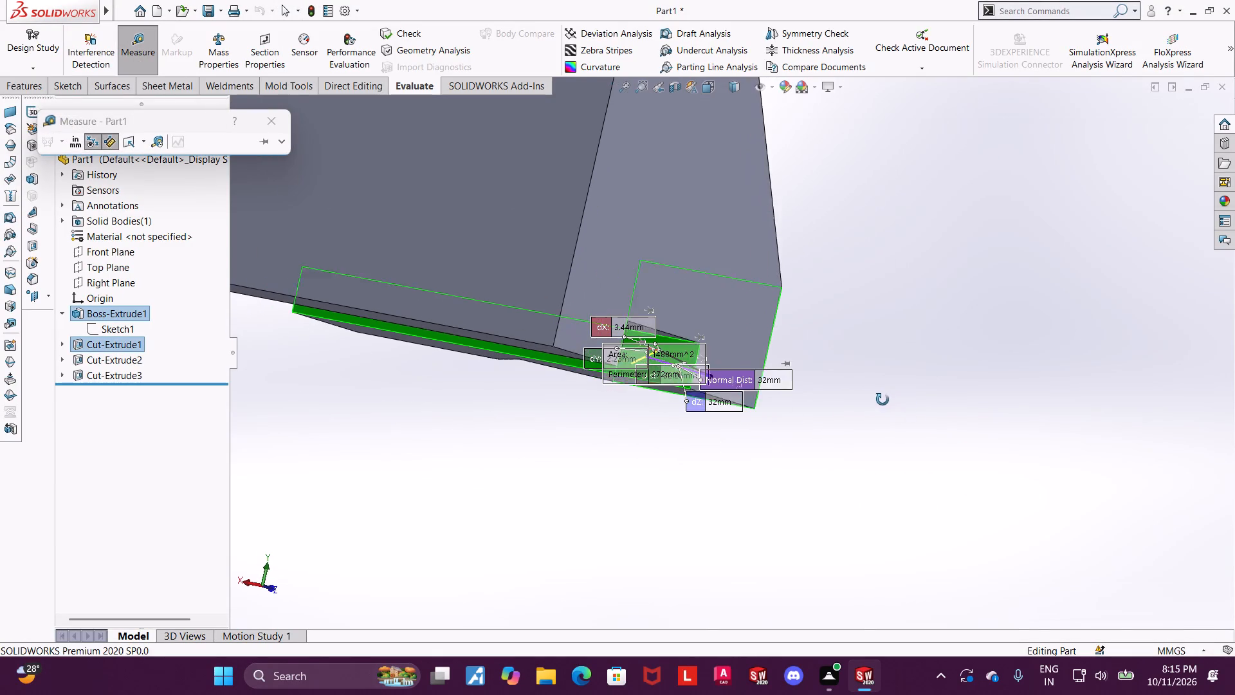
pyautogui.moveTo(883, 400); pyautogui.dragTo(819, 416, button='middle')
pyautogui.press('Escape')
# Measure the block's overall depth between its back face and its lower front face.
pyautogui.scroll(-2, 769, 378)
pyautogui.scroll(5, 683, 306)
pyautogui.moveTo(688, 248); pyautogui.dragTo(707, 283, button='middle')
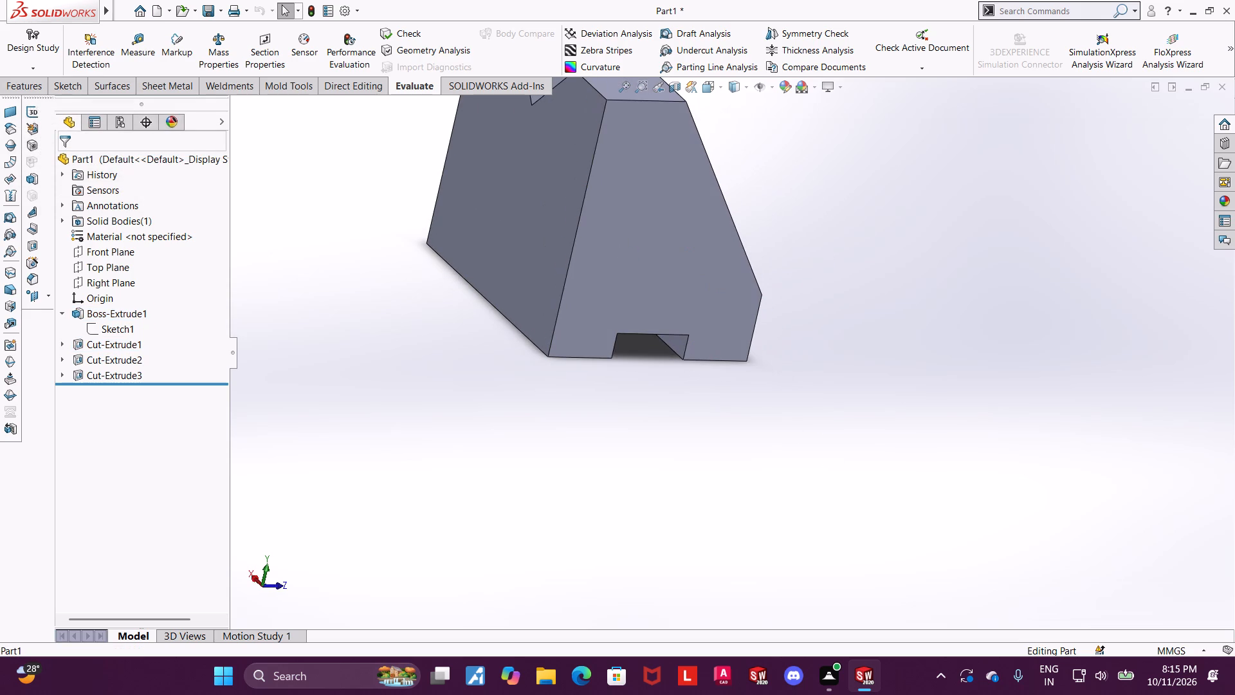
pyautogui.click(142, 43)
pyautogui.click(538, 197)
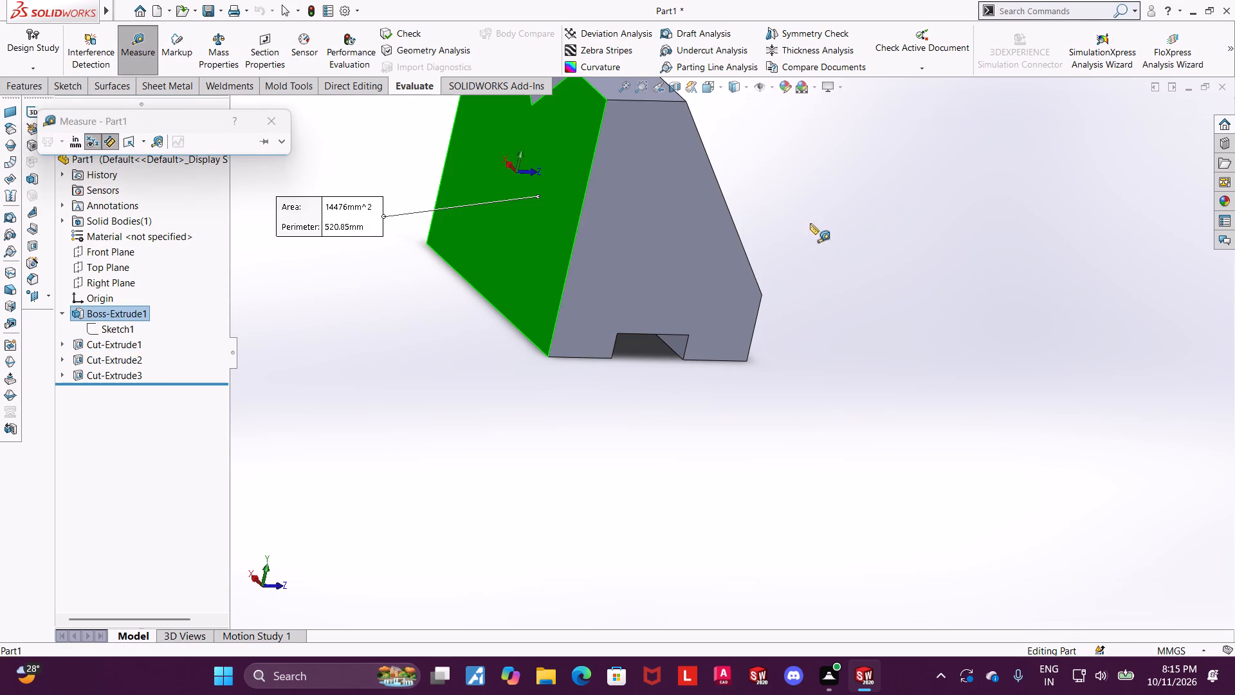
pyautogui.moveTo(817, 224); pyautogui.dragTo(659, 169, button='middle')
pyautogui.click(780, 335)
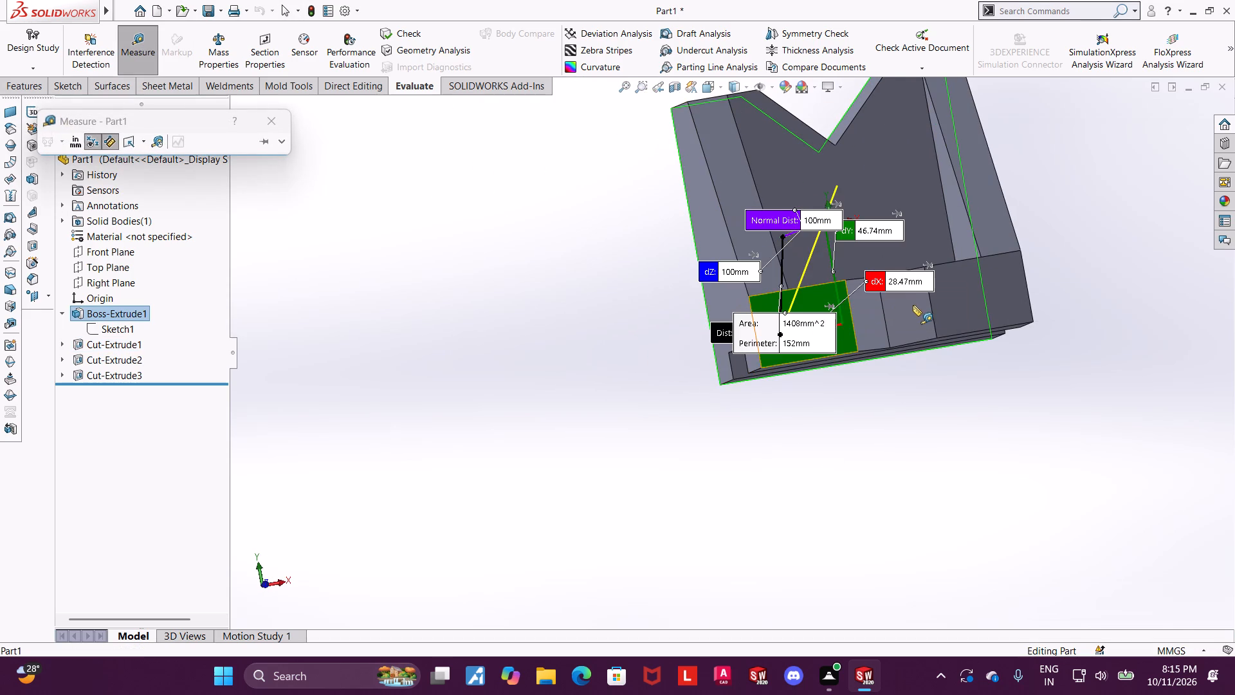
pyautogui.scroll(-2, 913, 305)
pyautogui.scroll(-1, 796, 232)
pyautogui.scroll(2, 758, 301)
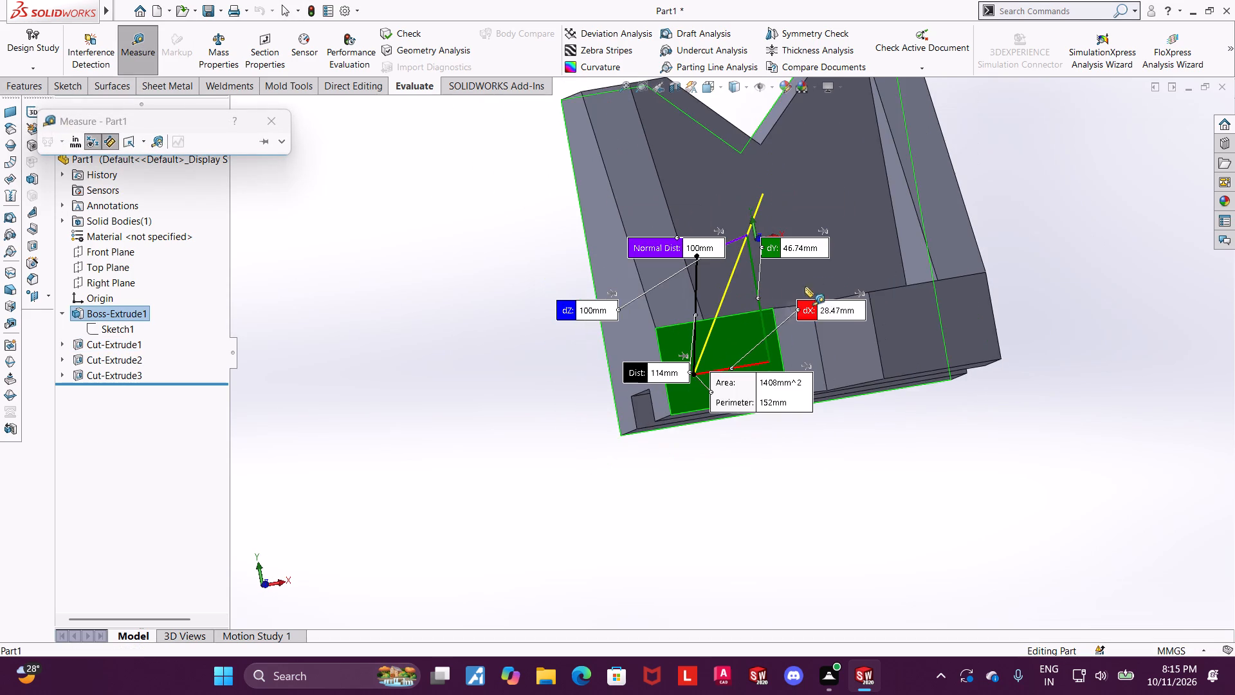
pyautogui.scroll(-2, 834, 246)
pyautogui.press('Escape')
# Measure the block's overall height between its top face beside the V-notch and its bottom face.
pyautogui.scroll(2, 700, 366)
pyautogui.moveTo(723, 351); pyautogui.dragTo(782, 414, button='middle')
pyautogui.scroll(1, 780, 413)
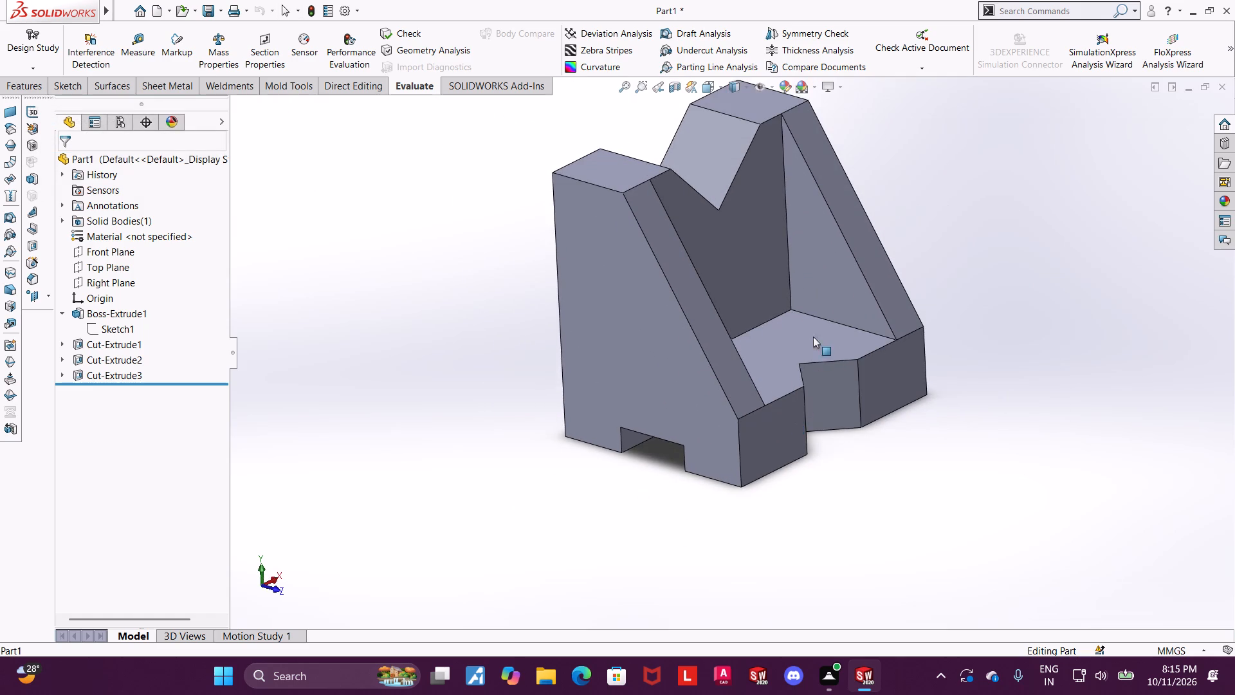
pyautogui.moveTo(813, 337); pyautogui.dragTo(825, 356, button='middle')
pyautogui.scroll(-2, 837, 234)
pyautogui.click(139, 55)
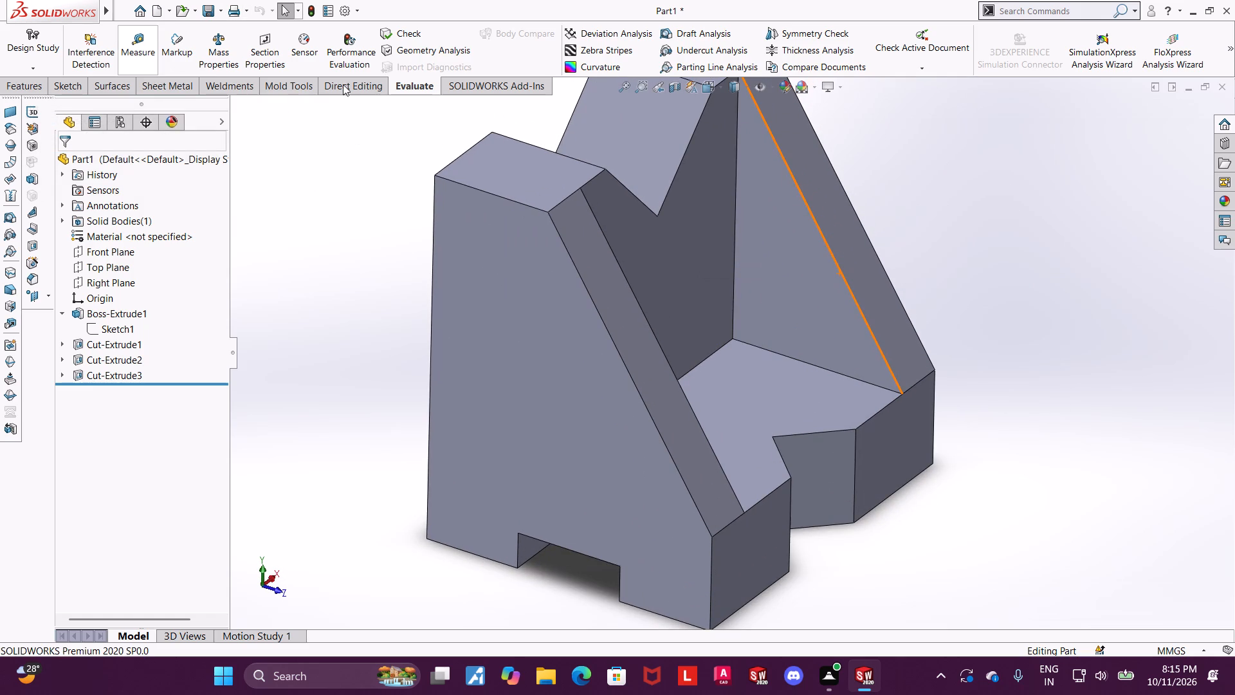
pyautogui.click(510, 181)
pyautogui.scroll(2, 507, 221)
pyautogui.moveTo(489, 329); pyautogui.dragTo(517, 153, button='middle')
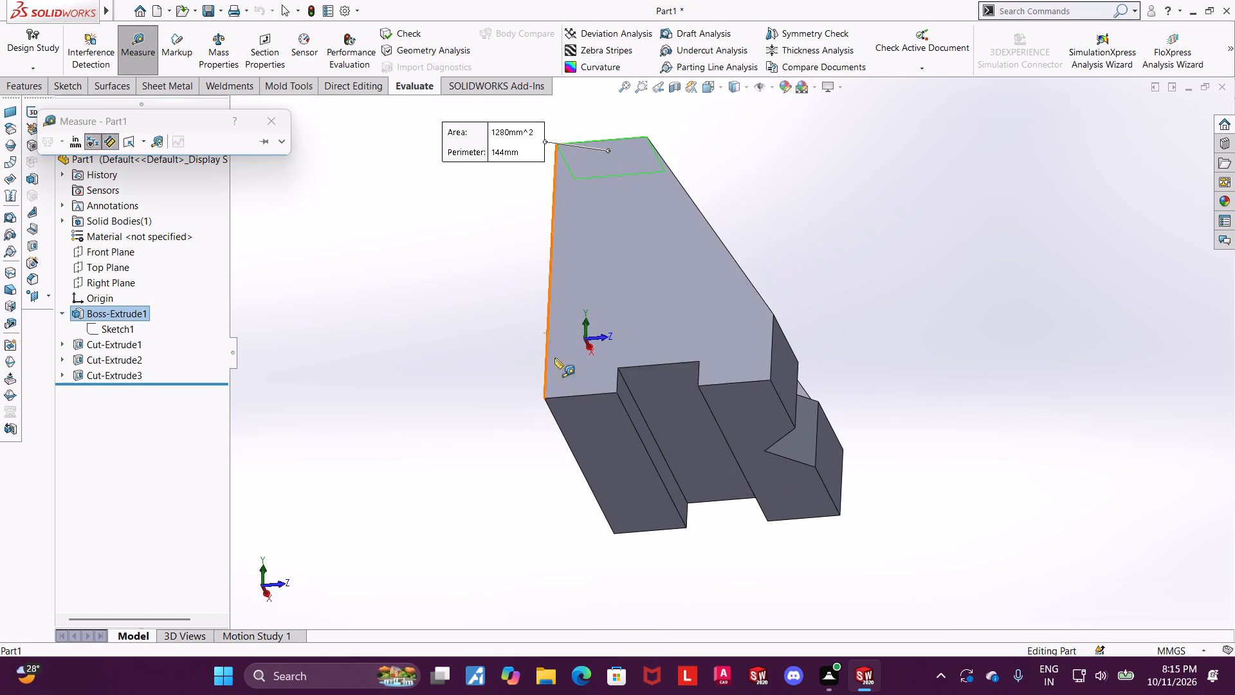
pyautogui.click(592, 409)
pyautogui.scroll(2, 756, 265)
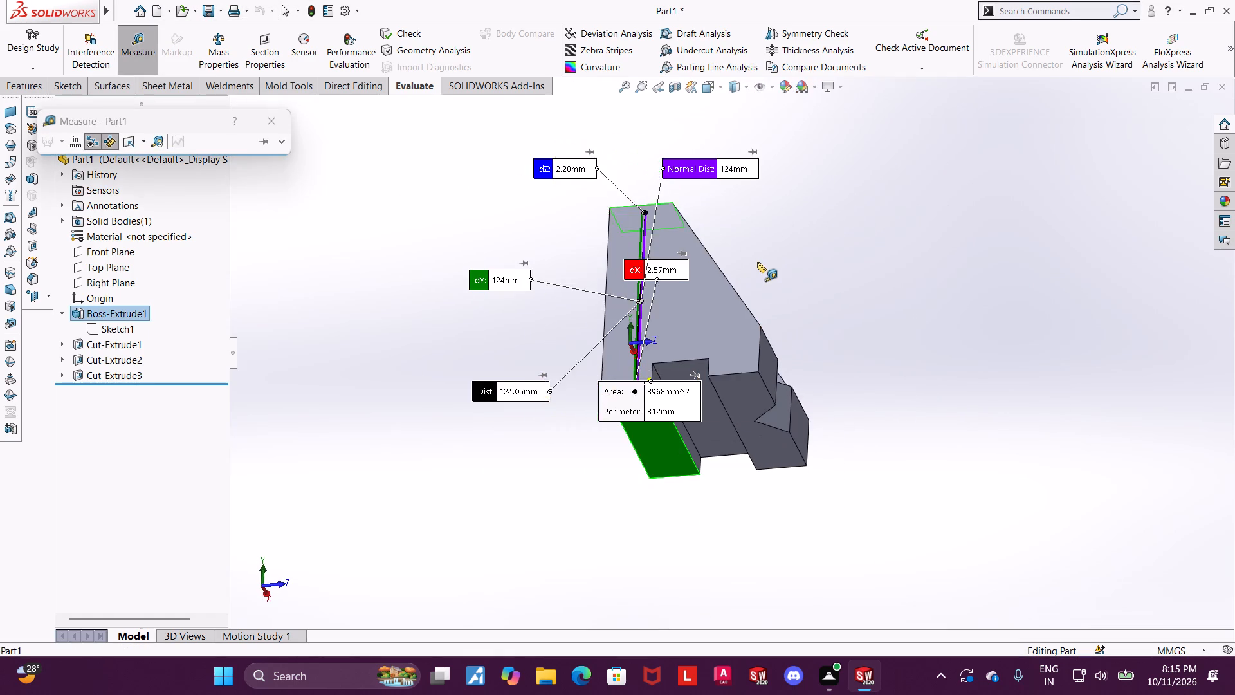
pyautogui.scroll(-2, 761, 187)
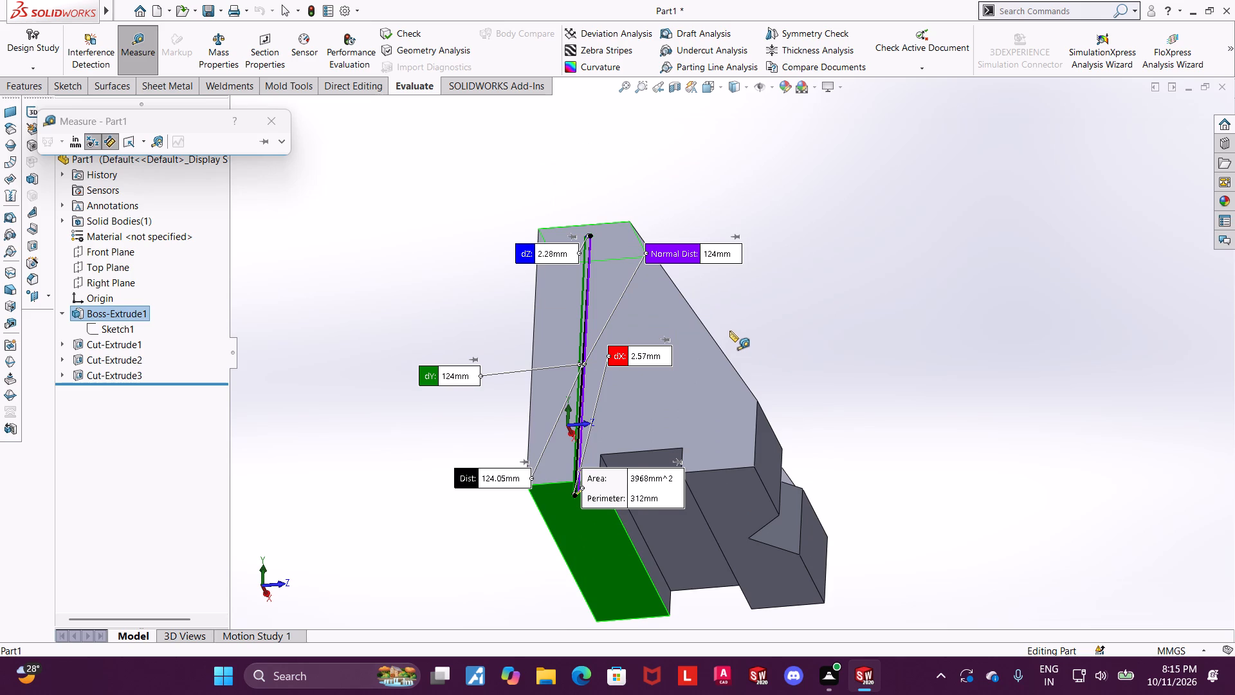
pyautogui.scroll(1, 729, 331)
pyautogui.scroll(-3, 721, 277)
pyautogui.press('Escape')
# Recheck the block's overall depth by measuring from the lower front face to the back face.
pyautogui.scroll(3, 741, 320)
pyautogui.moveTo(799, 313); pyautogui.dragTo(785, 380, button='middle')
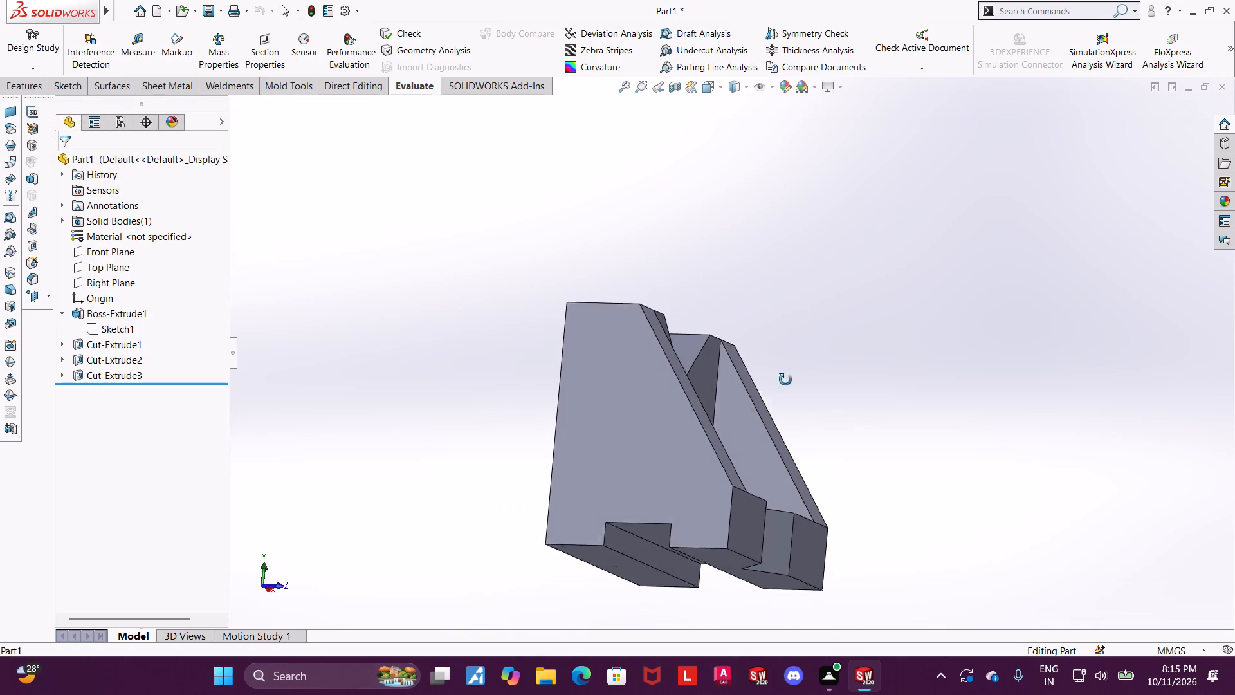
pyautogui.moveTo(785, 380); pyautogui.dragTo(773, 414, button='middle')
pyautogui.click(148, 50)
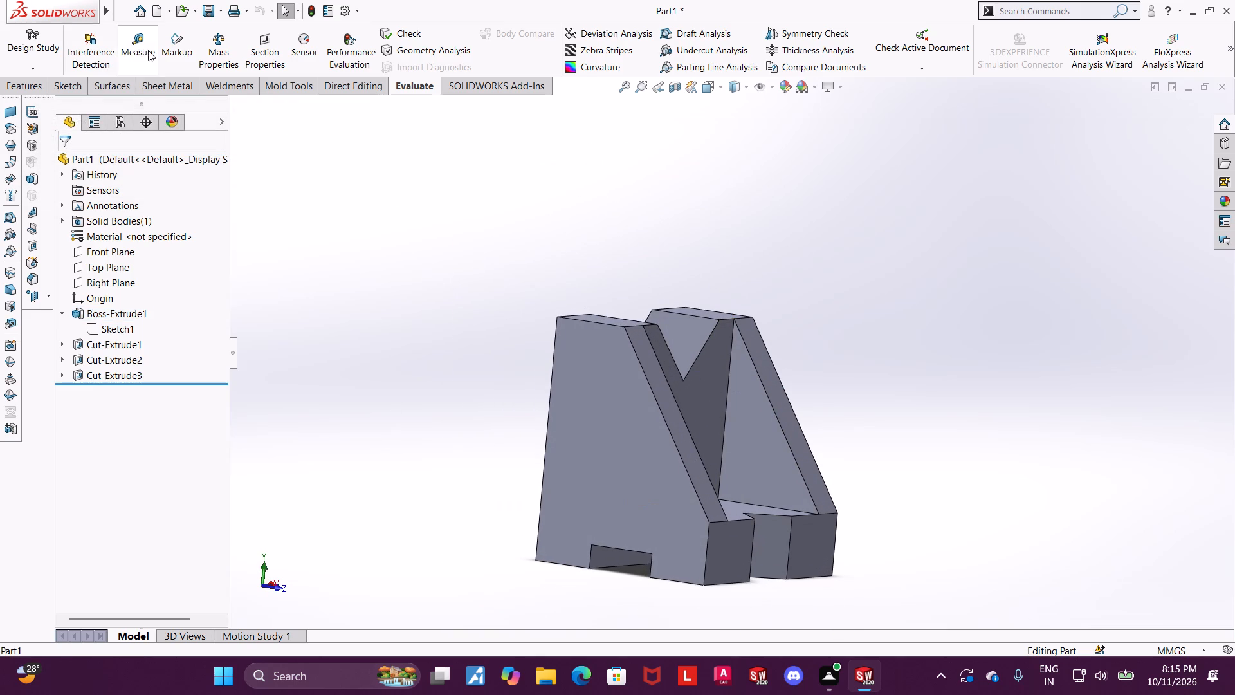
pyautogui.click(743, 555)
pyautogui.moveTo(388, 452); pyautogui.dragTo(572, 538, button='middle')
pyautogui.click(703, 475)
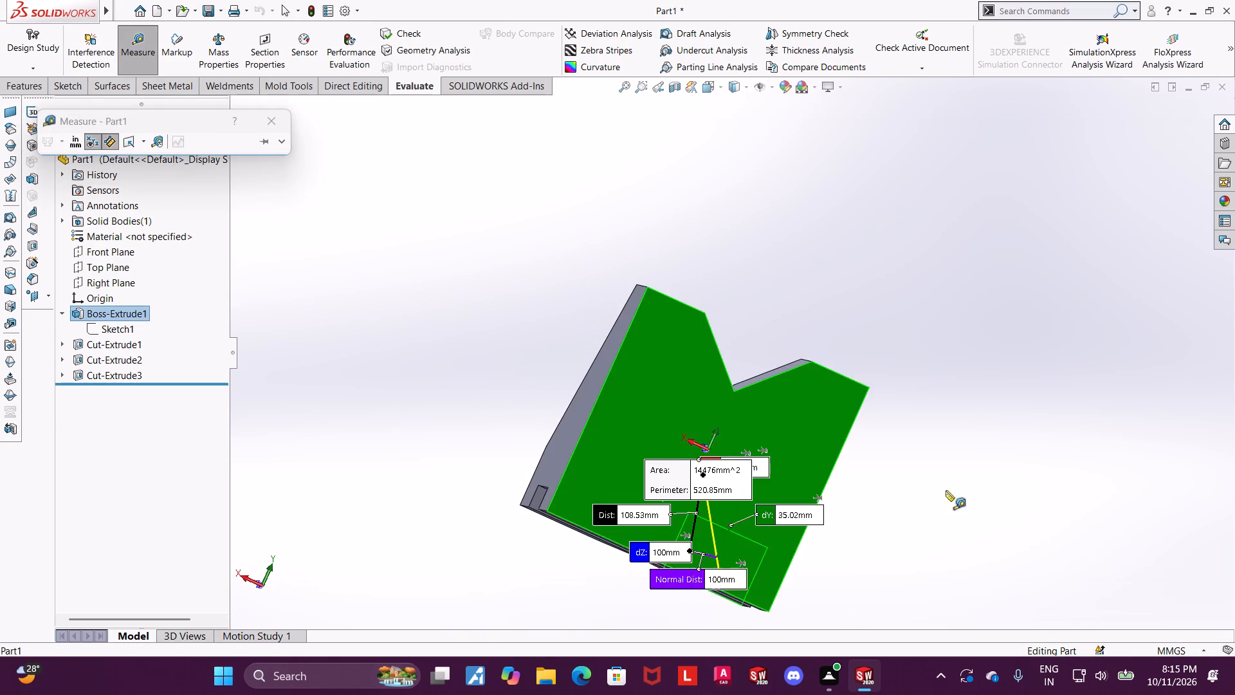
pyautogui.scroll(1, 1058, 482)
pyautogui.moveTo(1054, 482); pyautogui.dragTo(893, 477, button='middle')
pyautogui.press('Escape')
# Measure the bottom slot's height between its ceiling and the block's rear bottom face.
pyautogui.scroll(3, 891, 471)
pyautogui.moveTo(963, 414); pyautogui.dragTo(812, 478, button='middle')
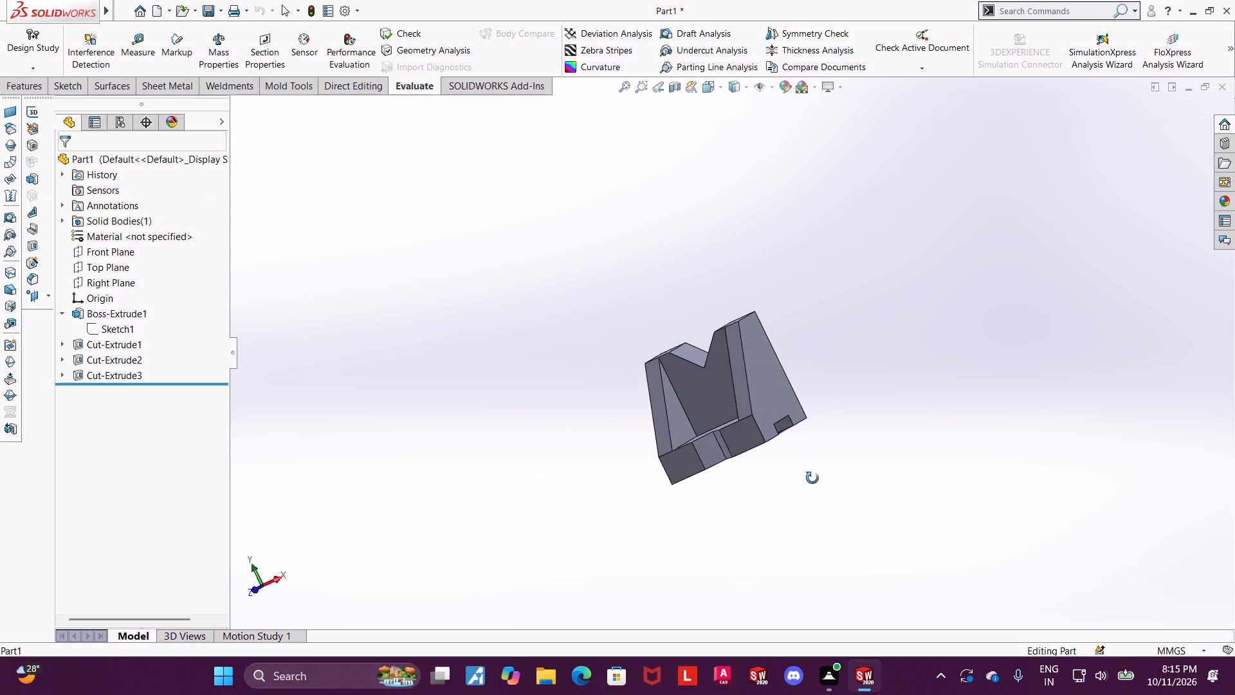
pyautogui.moveTo(812, 478); pyautogui.dragTo(830, 501, button='middle')
pyautogui.scroll(-3, 830, 452)
pyautogui.scroll(2, 830, 452)
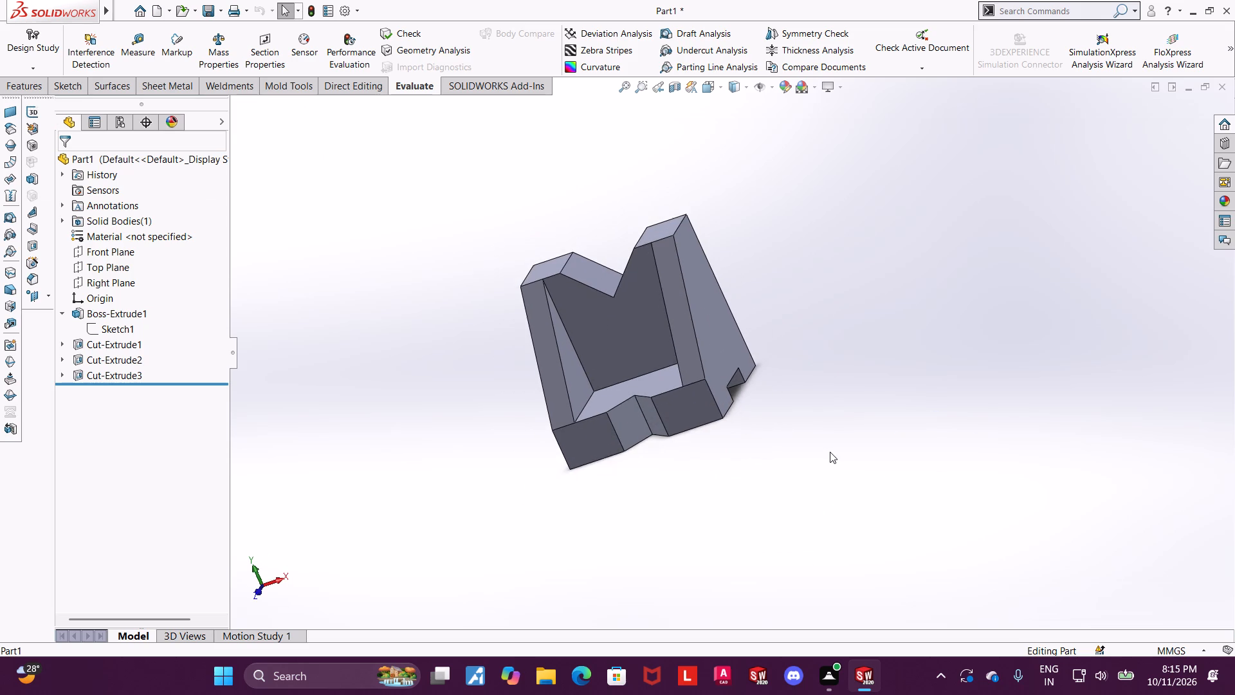
pyautogui.moveTo(789, 381); pyautogui.dragTo(848, 314, button='middle')
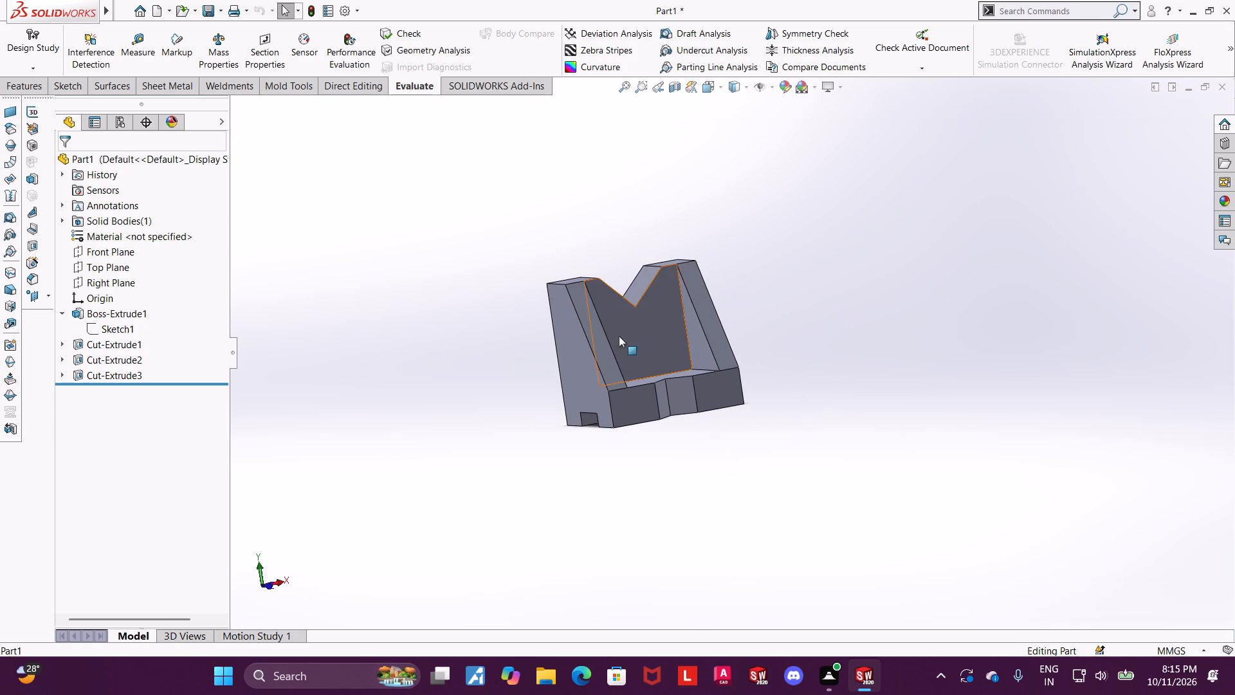
pyautogui.scroll(-6, 597, 434)
pyautogui.moveTo(642, 435); pyautogui.dragTo(699, 342, button='middle')
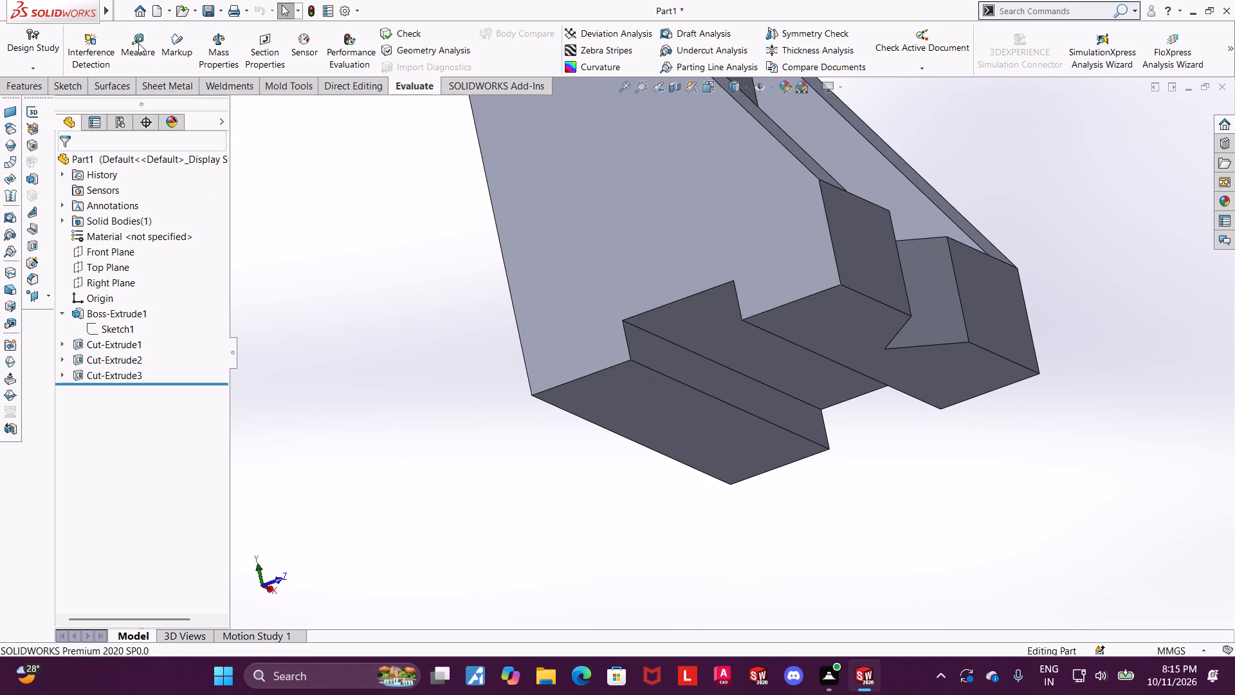
pyautogui.click(138, 43)
pyautogui.click(711, 353)
pyautogui.click(628, 394)
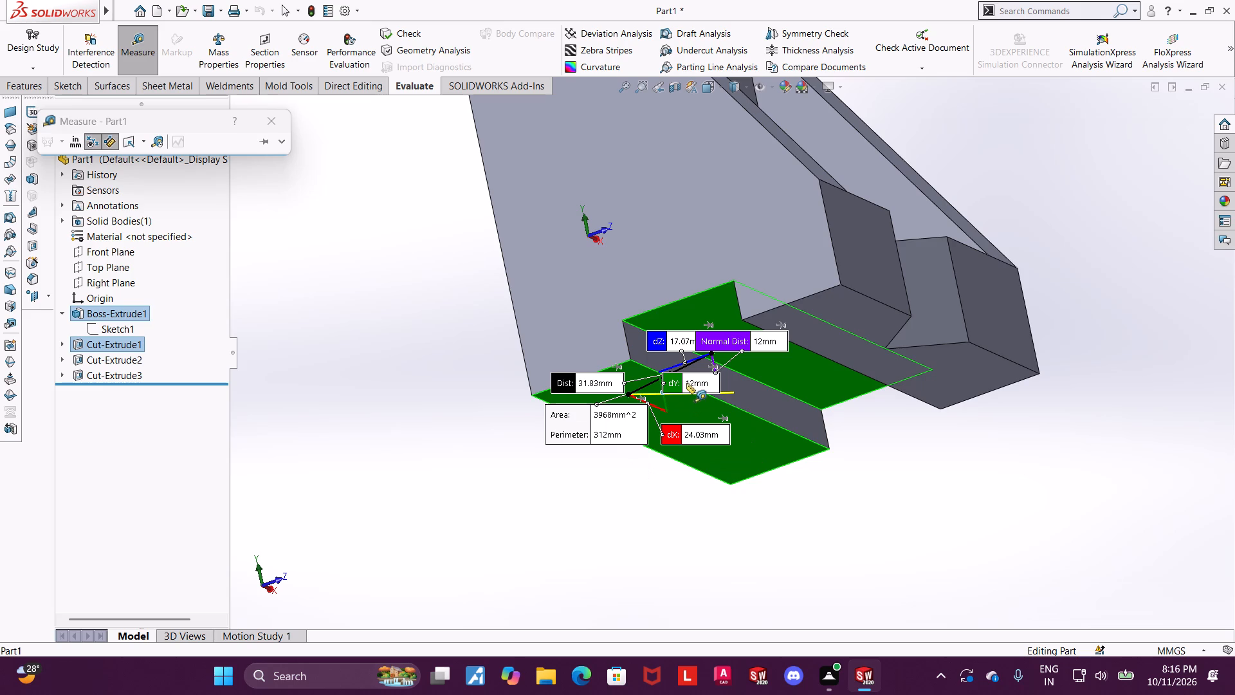
pyautogui.press('Escape')
pyautogui.scroll(3, 810, 384)
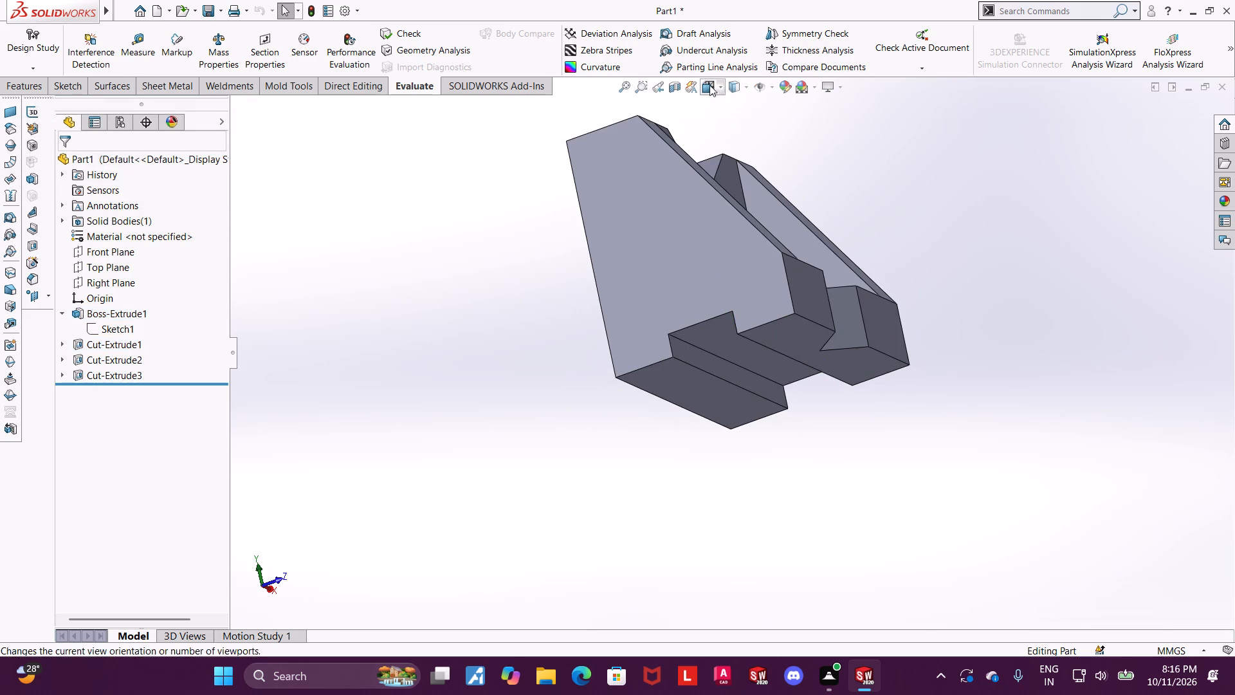
# Examine the whole block's shape in an isometric view.
pyautogui.click(711, 86)
pyautogui.click(600, 284)
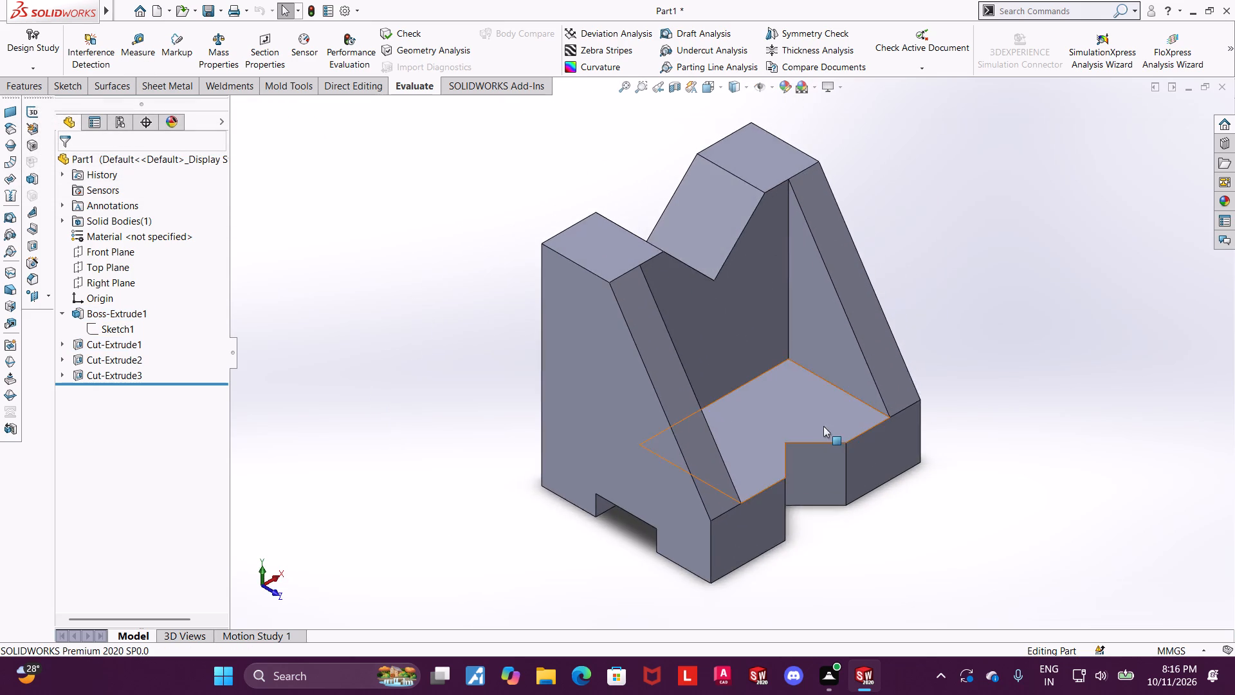
pyautogui.scroll(-2, 823, 425)
pyautogui.scroll(2, 823, 418)
pyautogui.scroll(1, 744, 133)
pyautogui.scroll(-1, 729, 135)
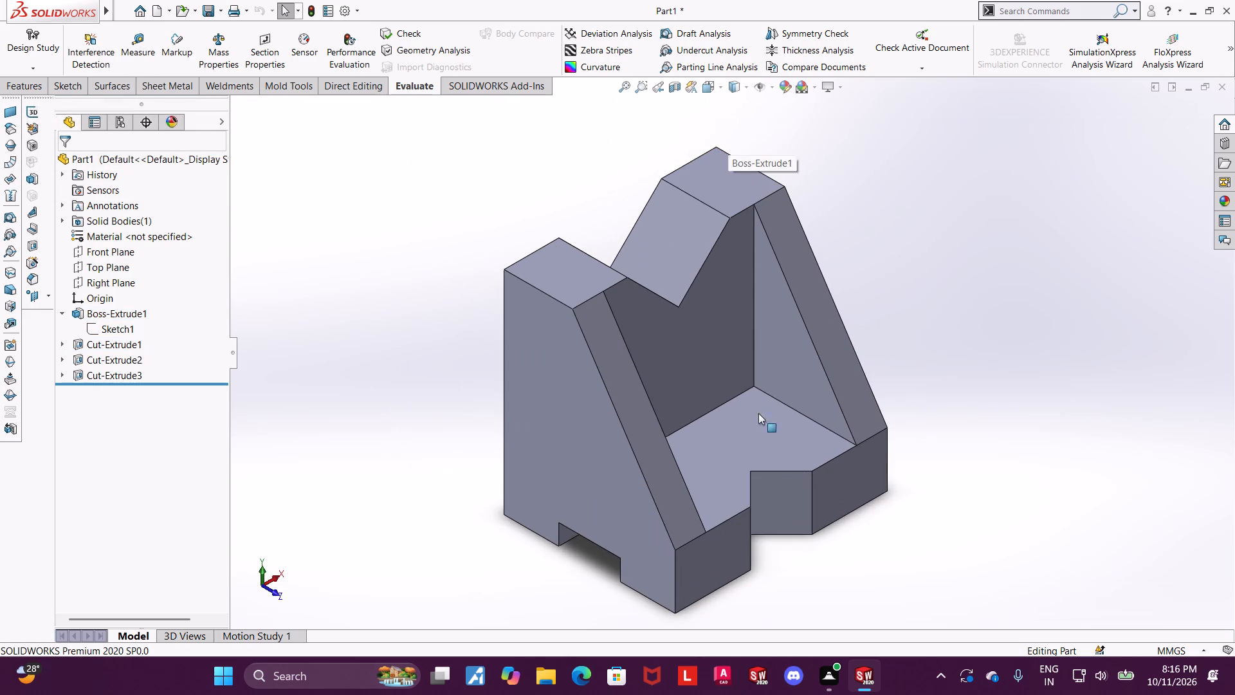
pyautogui.scroll(-1, 781, 477)
pyautogui.scroll(1, 780, 470)
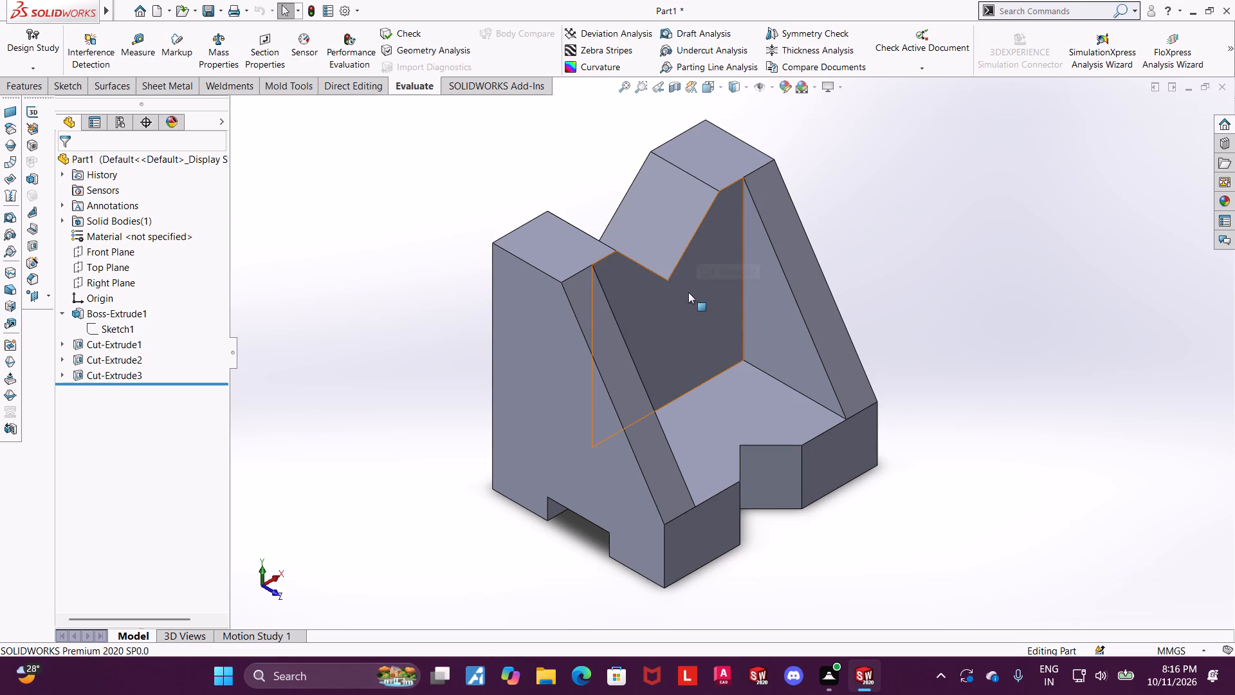
pyautogui.scroll(2, 722, 264)
pyautogui.scroll(-1, 744, 265)
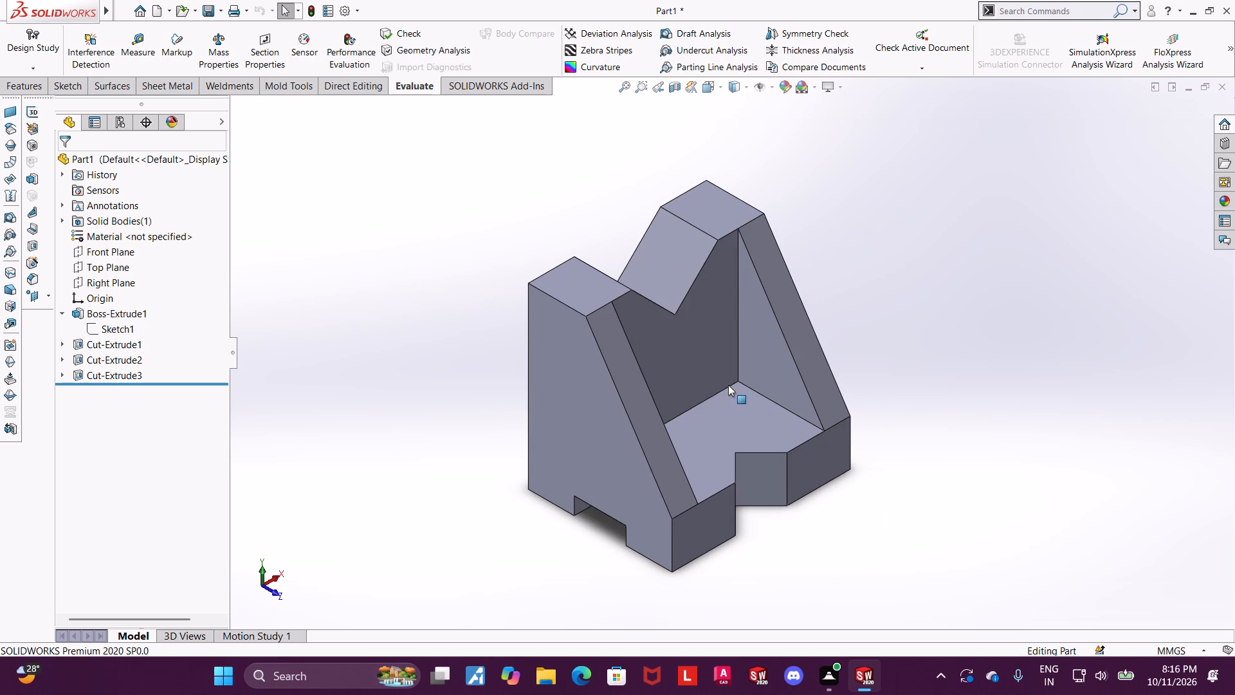
pyautogui.scroll(1, 726, 384)
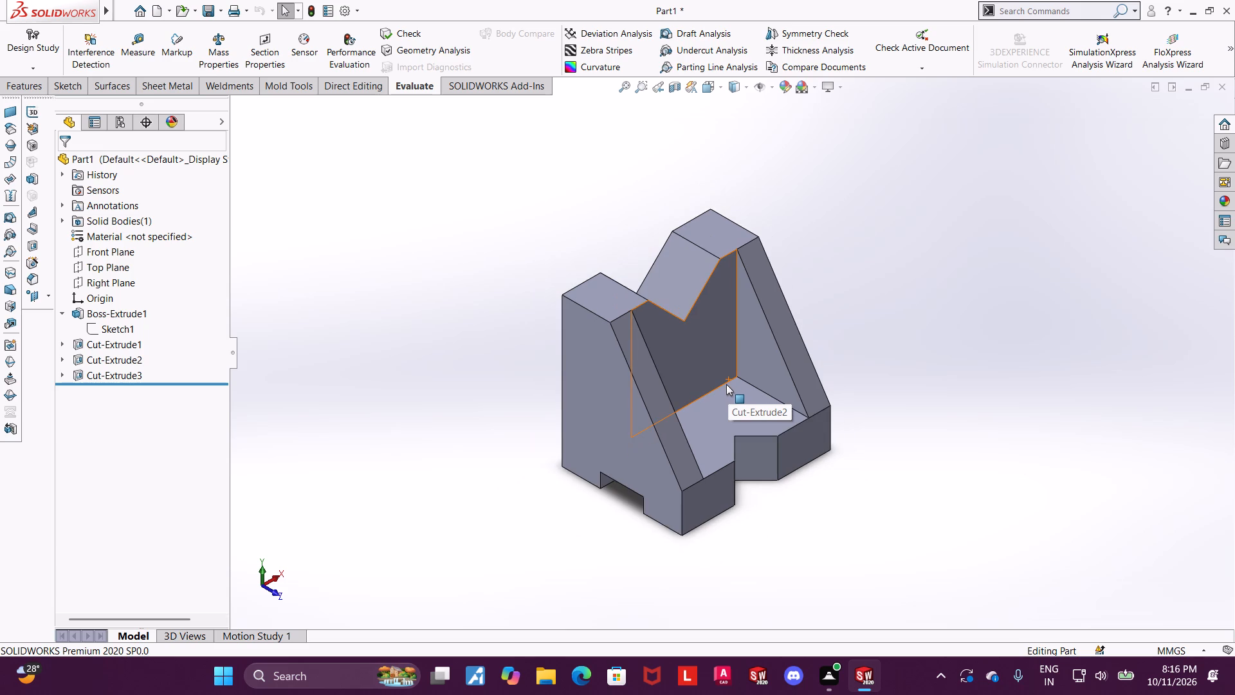
pyautogui.scroll(-1, 750, 398)
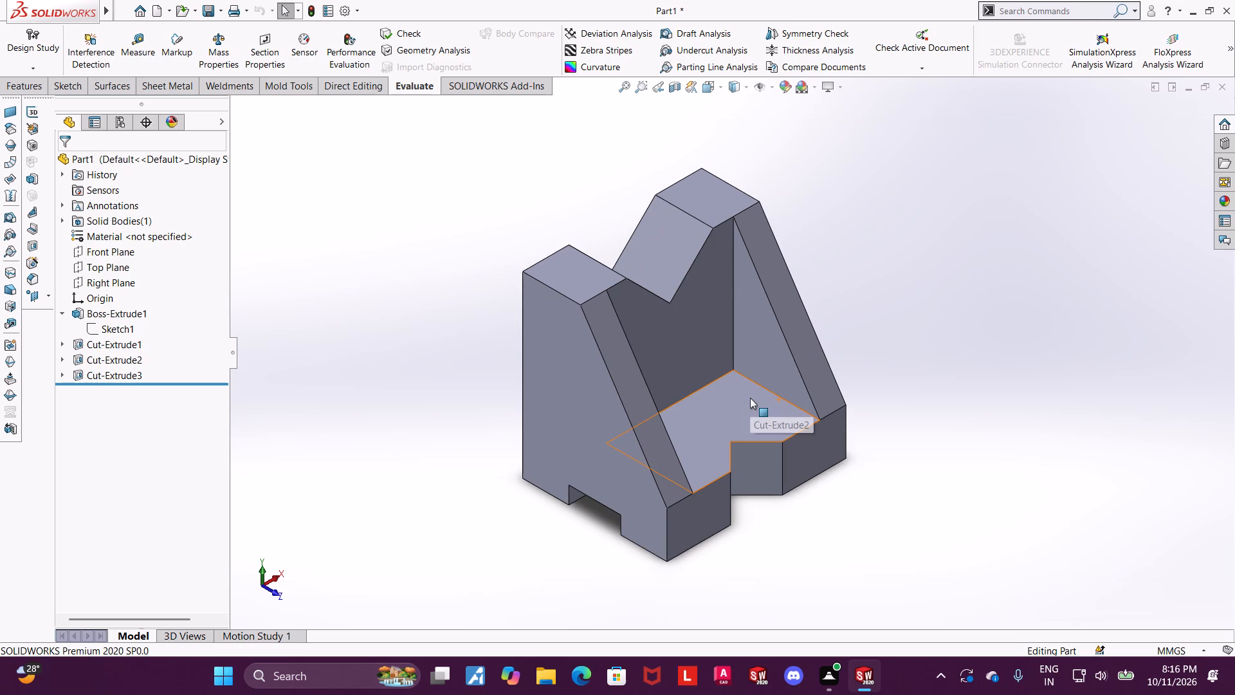
pyautogui.scroll(1, 863, 301)
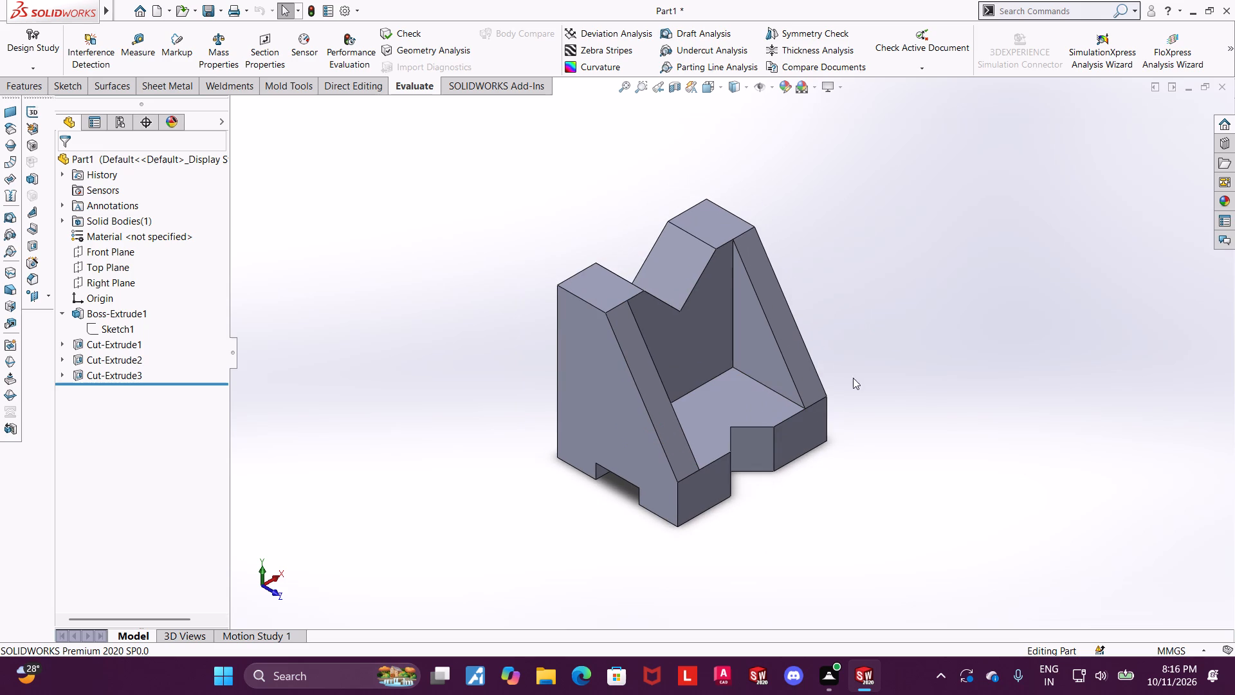
pyautogui.scroll(-1, 863, 371)
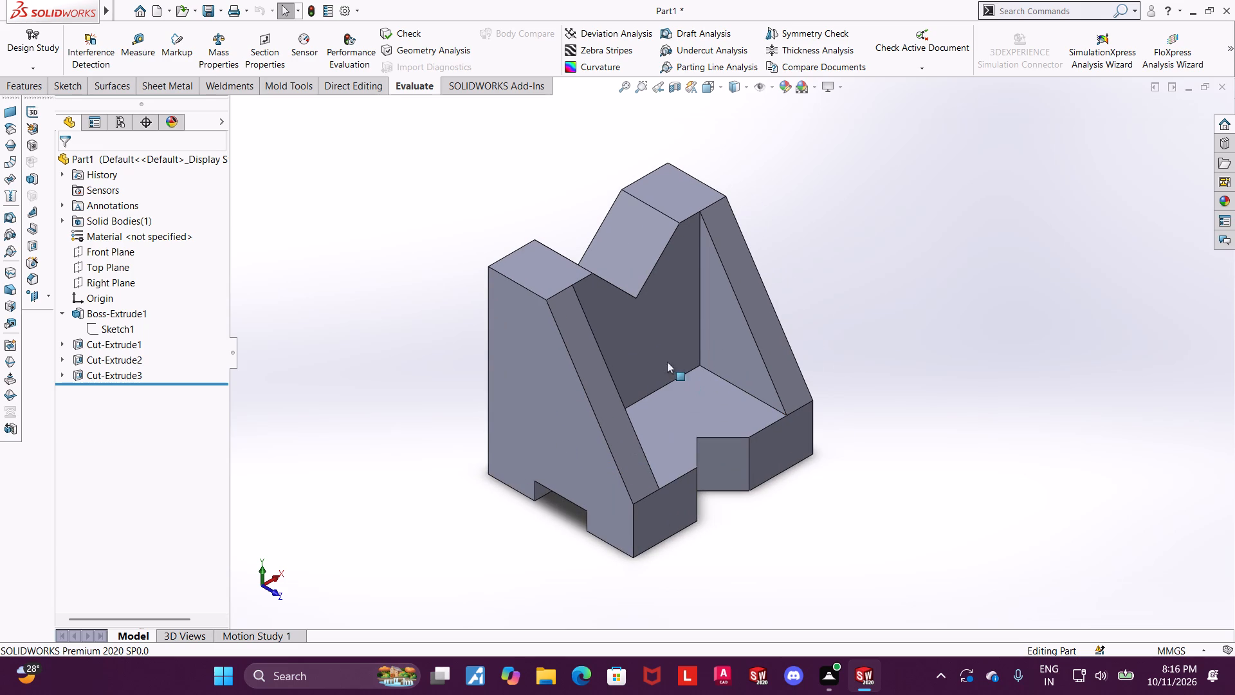
pyautogui.scroll(-1, 727, 355)
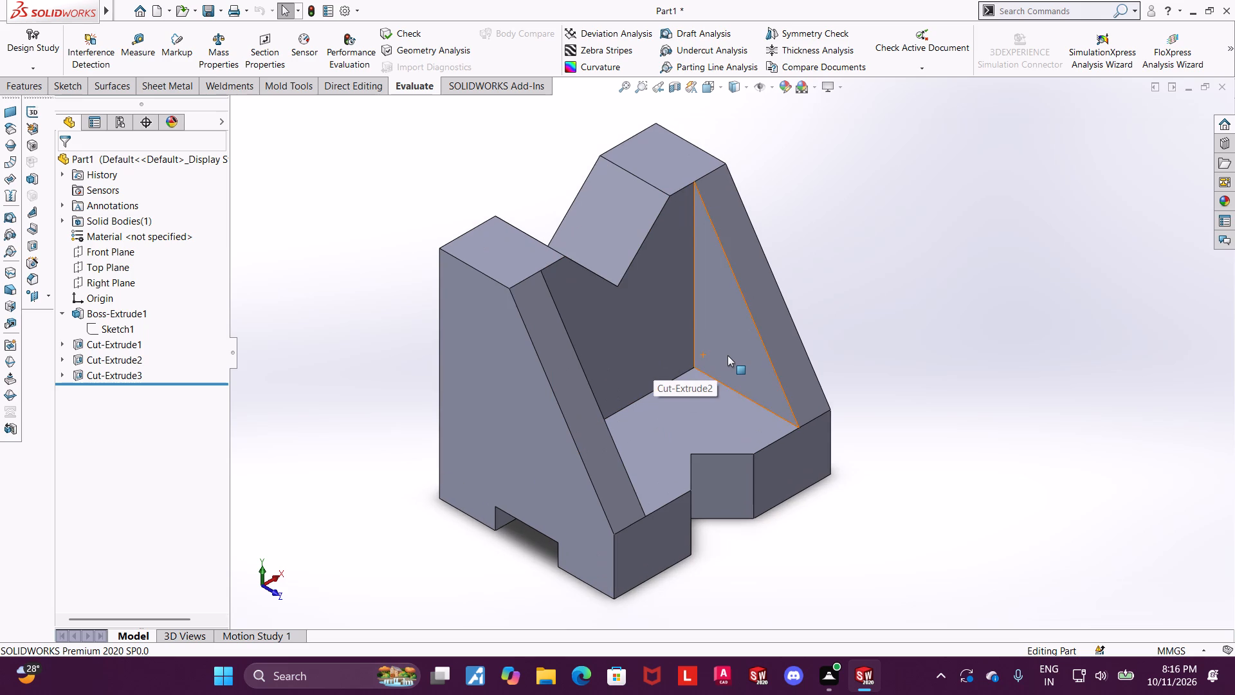
pyautogui.scroll(1, 727, 355)
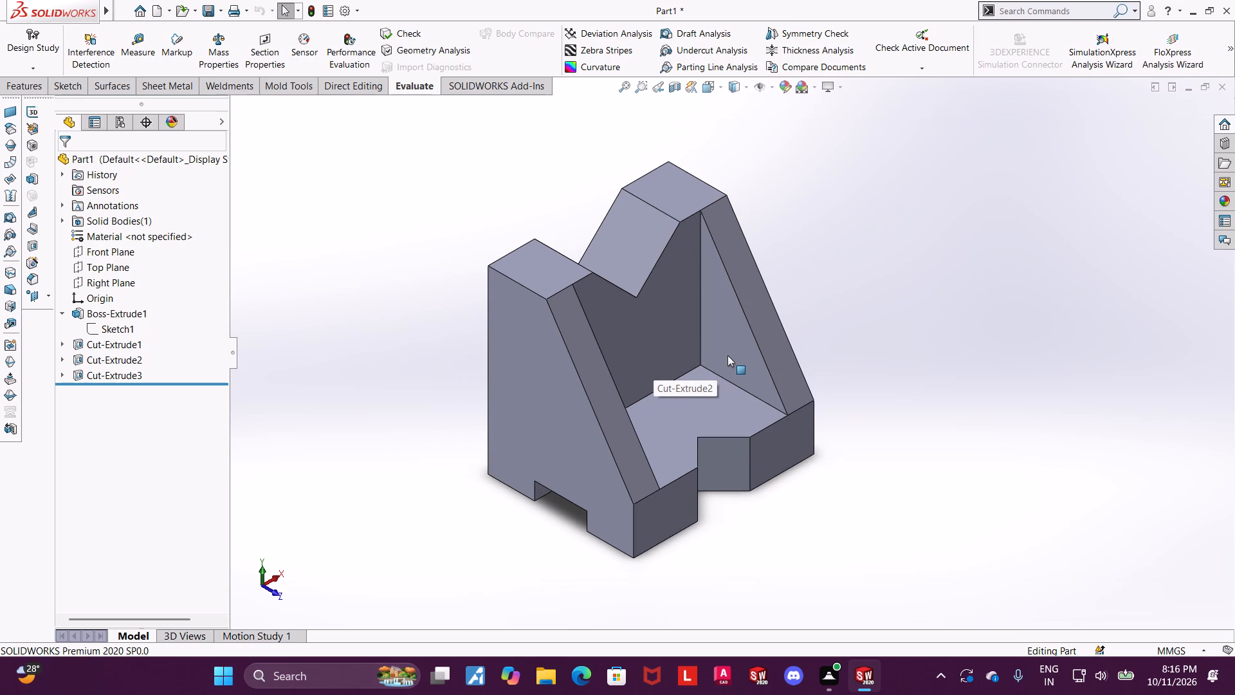
pyautogui.scroll(-1, 727, 355)
pyautogui.scroll(1, 727, 355)
pyautogui.scroll(-1, 727, 355)
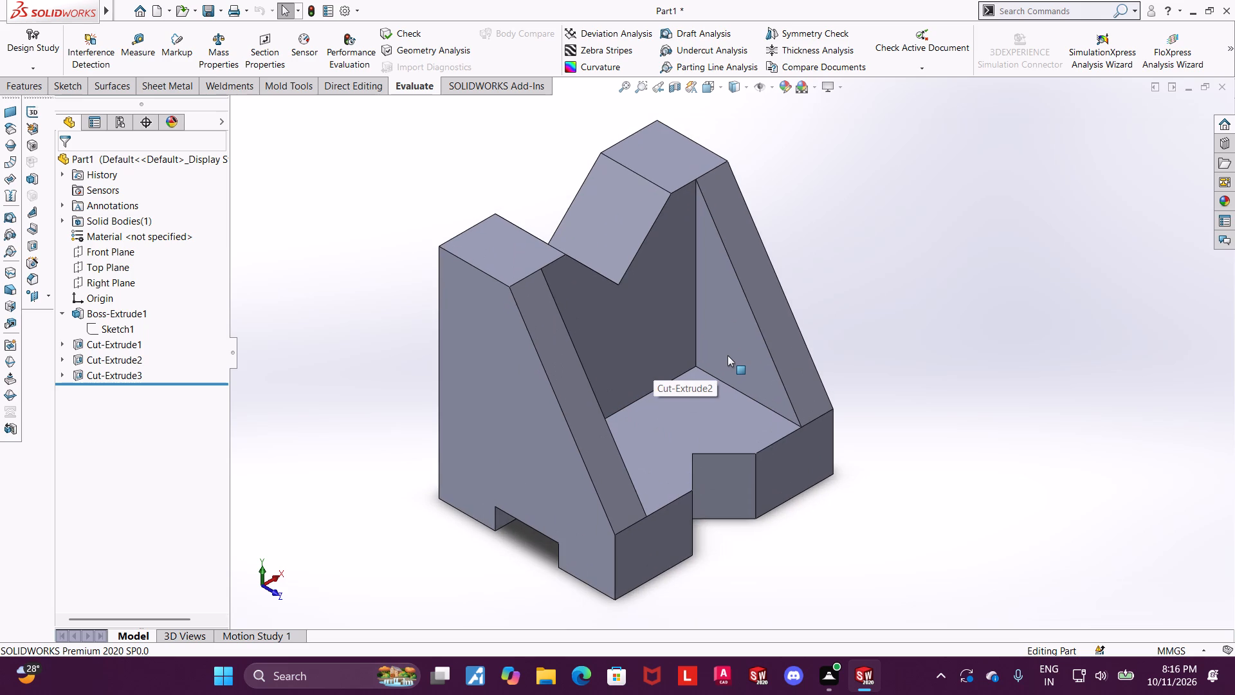
pyautogui.scroll(1, 677, 374)
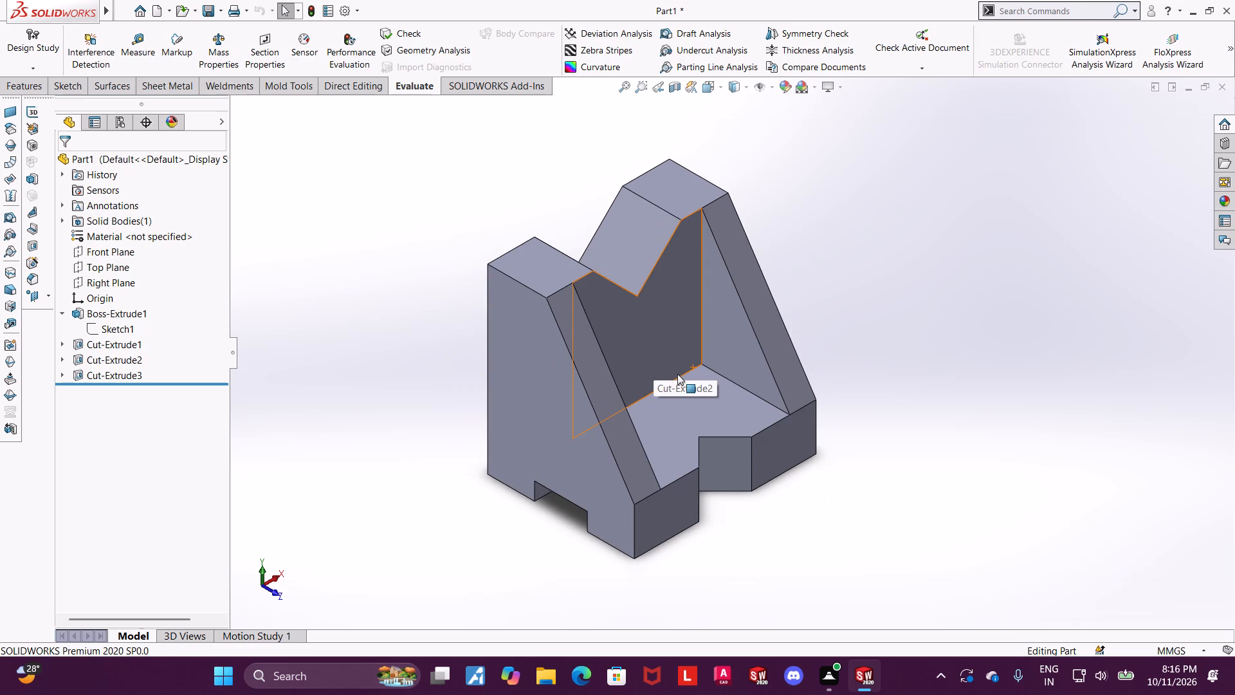
pyautogui.scroll(-1, 677, 374)
pyautogui.scroll(1, 677, 374)
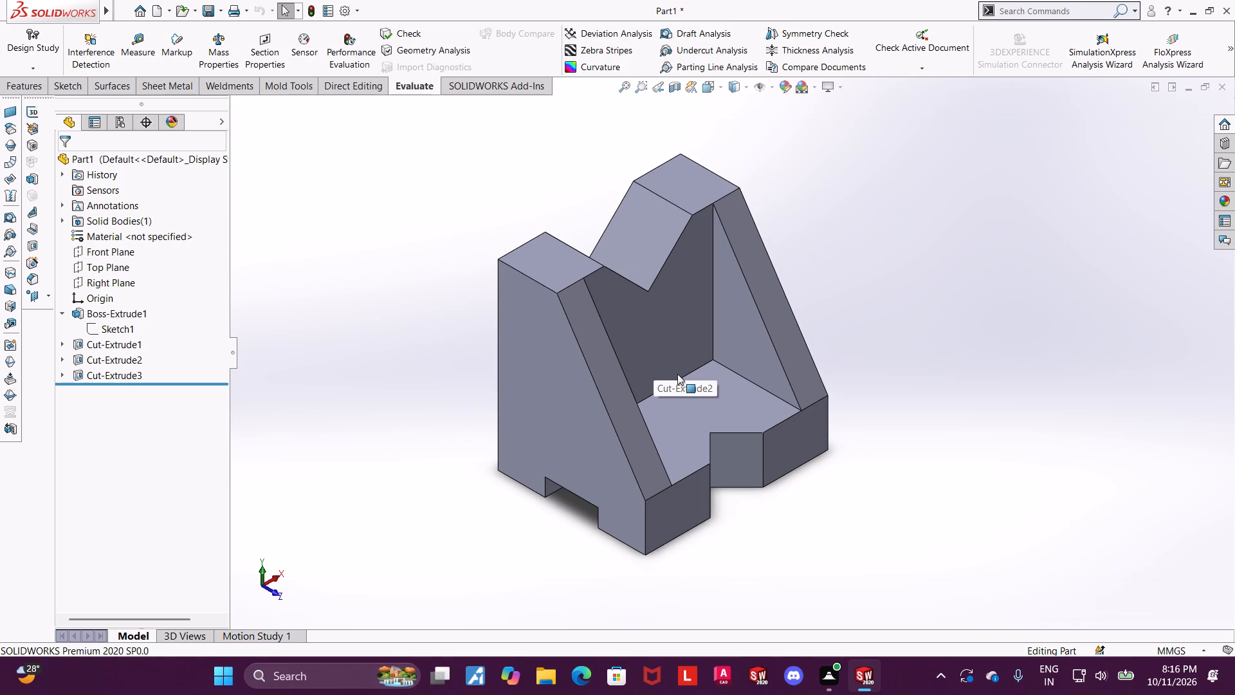
pyautogui.scroll(1, 677, 374)
pyautogui.scroll(-1, 677, 374)
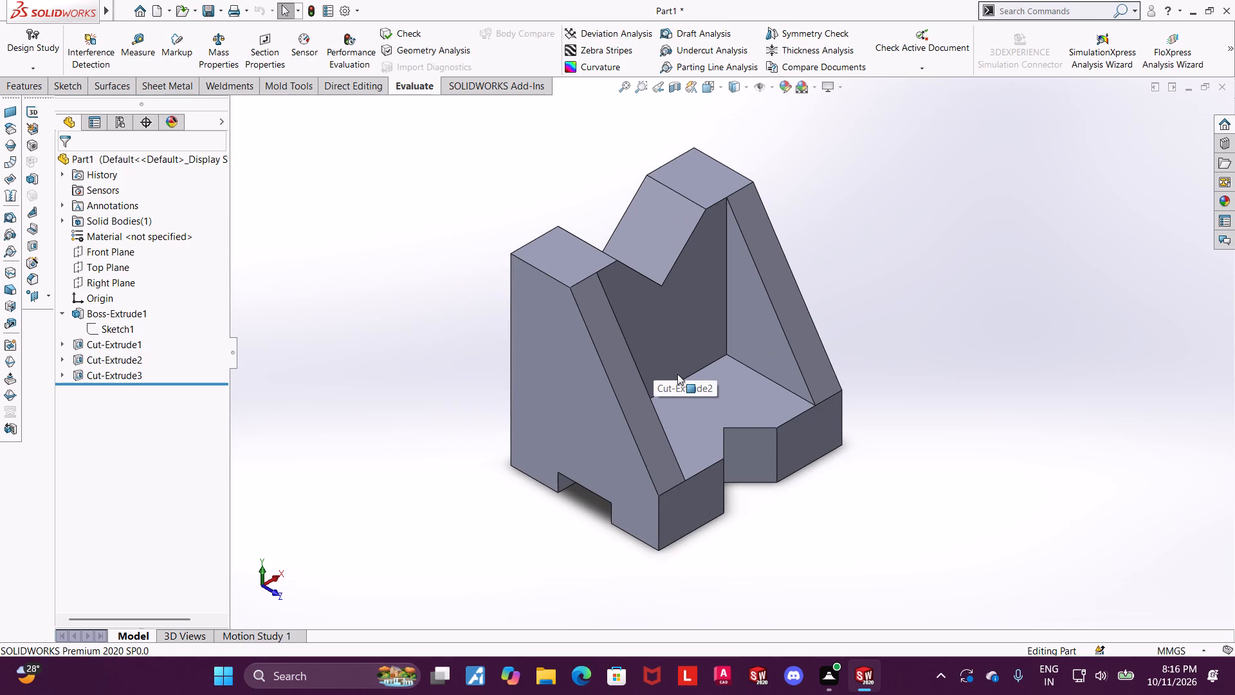
pyautogui.scroll(1, 677, 374)
pyautogui.scroll(-1, 677, 374)
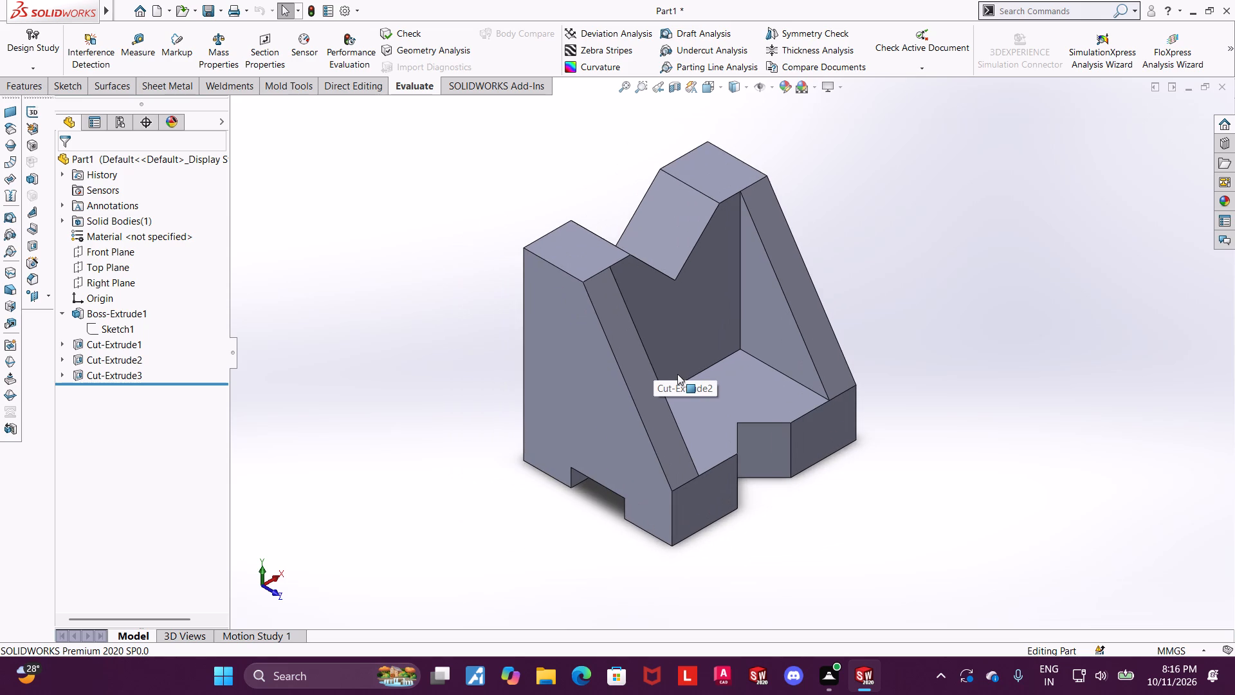
pyautogui.scroll(1, 677, 374)
pyautogui.scroll(-1, 677, 374)
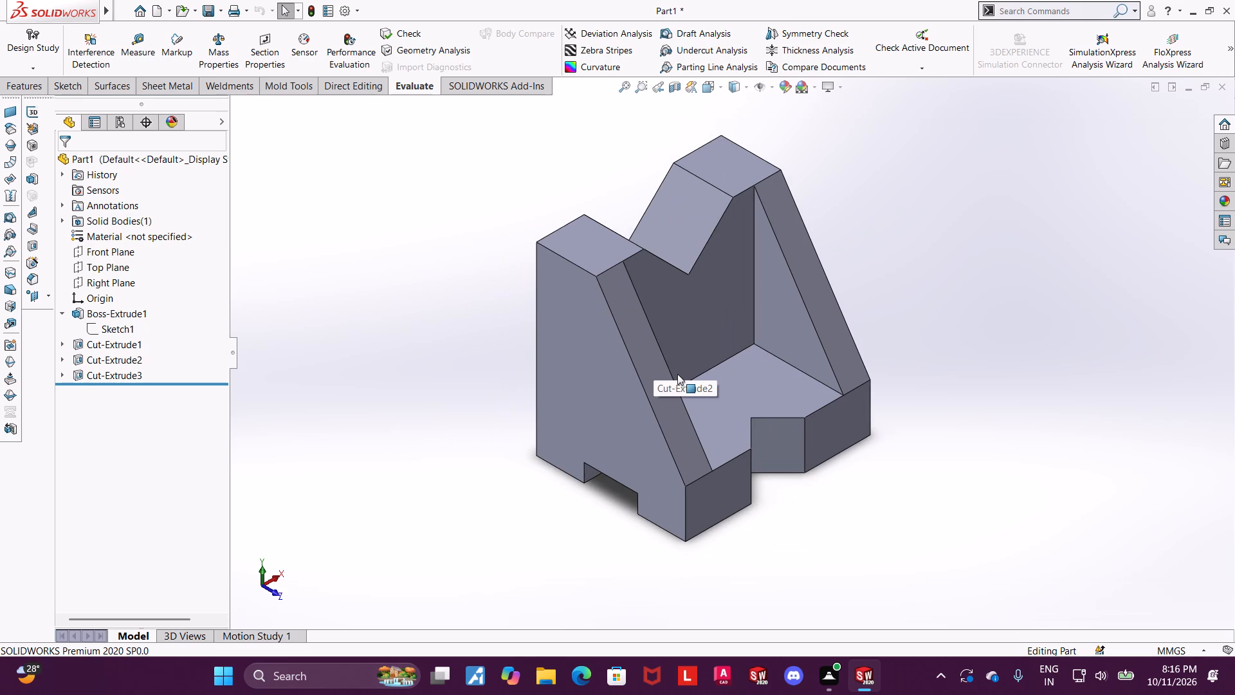
pyautogui.scroll(-1, 677, 374)
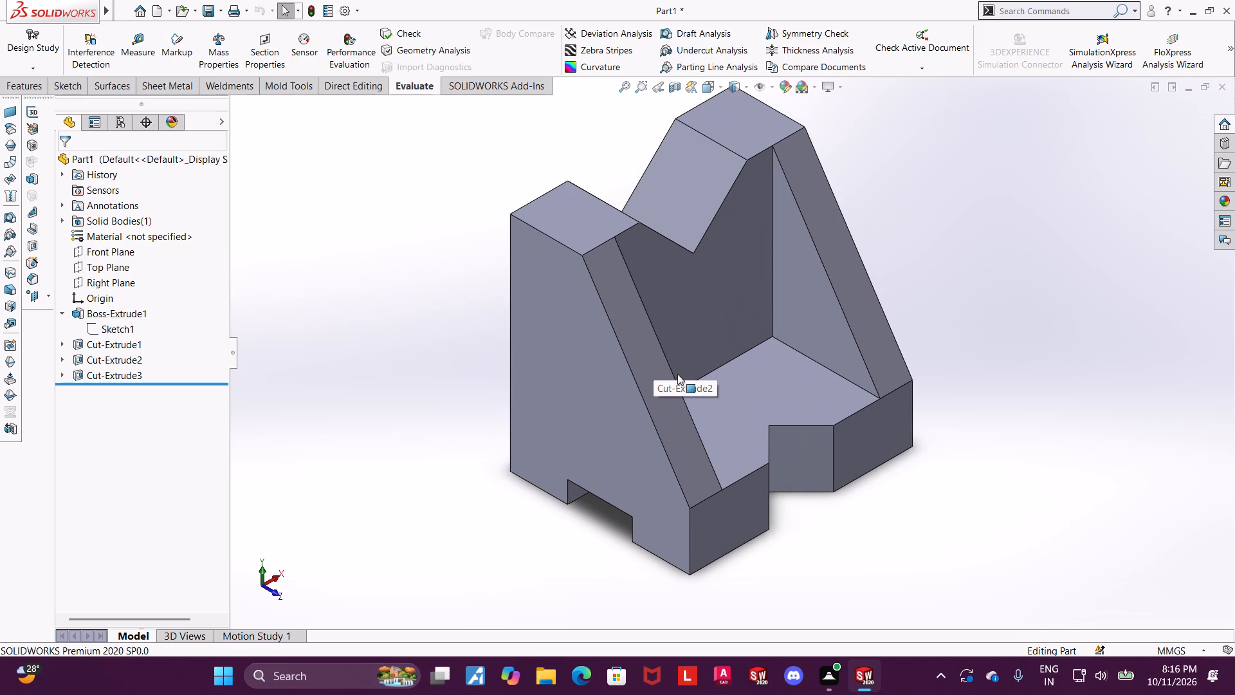
pyautogui.scroll(1, 677, 374)
pyautogui.scroll(-1, 677, 374)
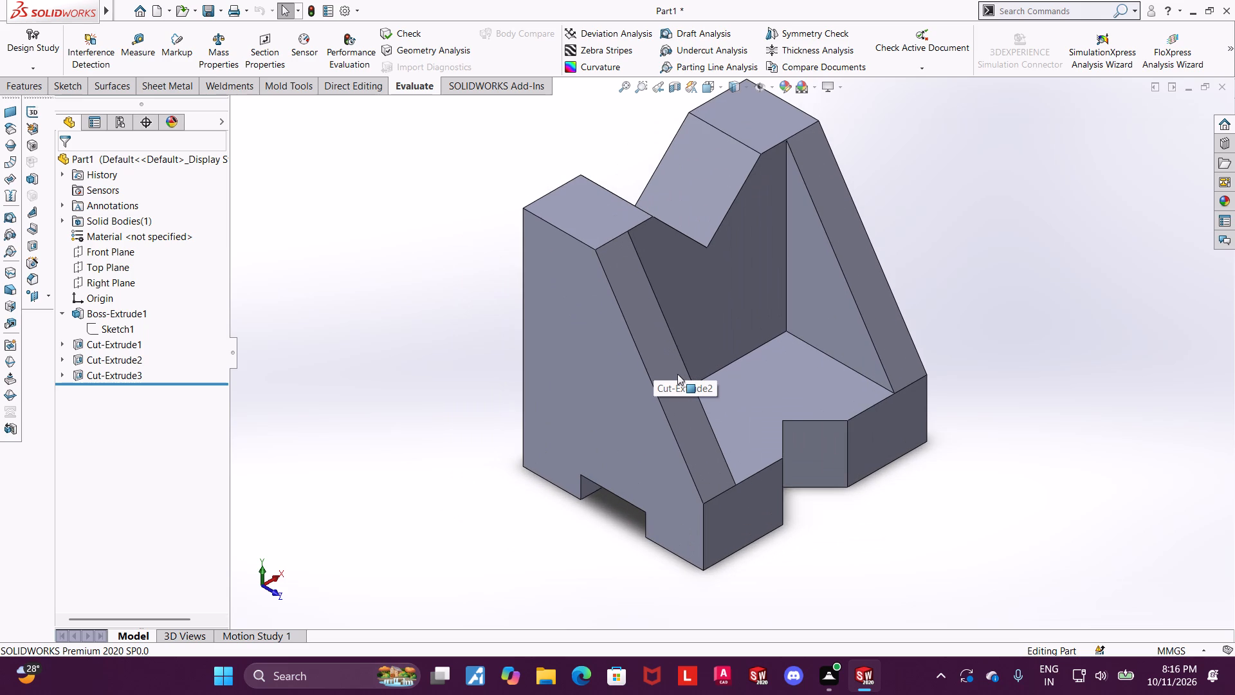
pyautogui.scroll(1, 677, 374)
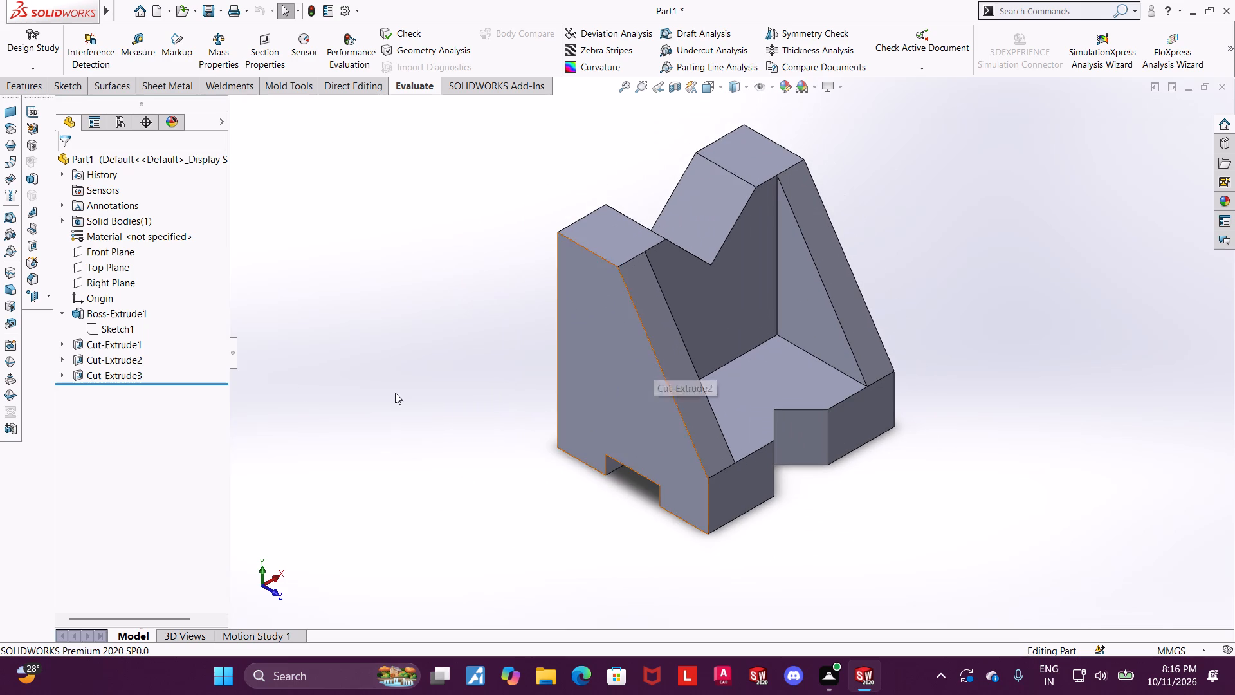
# Edit the block's V-notched base profile sketch, set its overall height to 30+32+20 (82 mm), and exit the sketch.
pyautogui.click(92, 322)
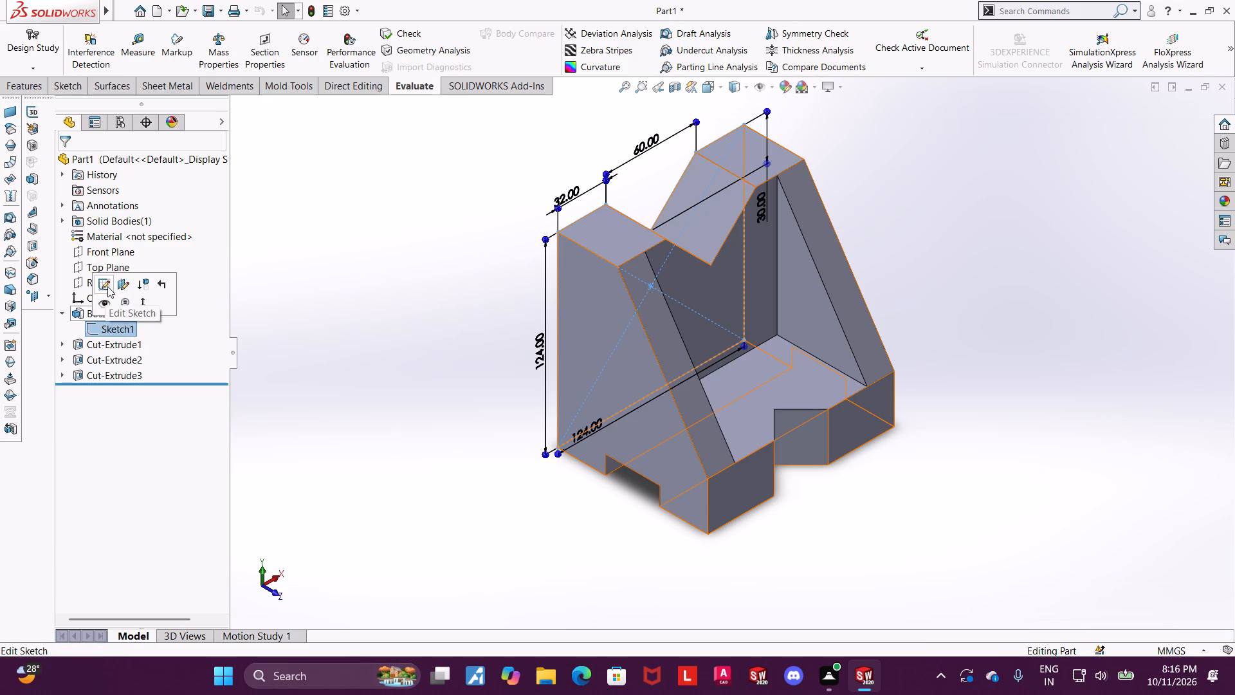
pyautogui.click(107, 286)
pyautogui.moveTo(711, 347); pyautogui.dragTo(665, 280, button='middle')
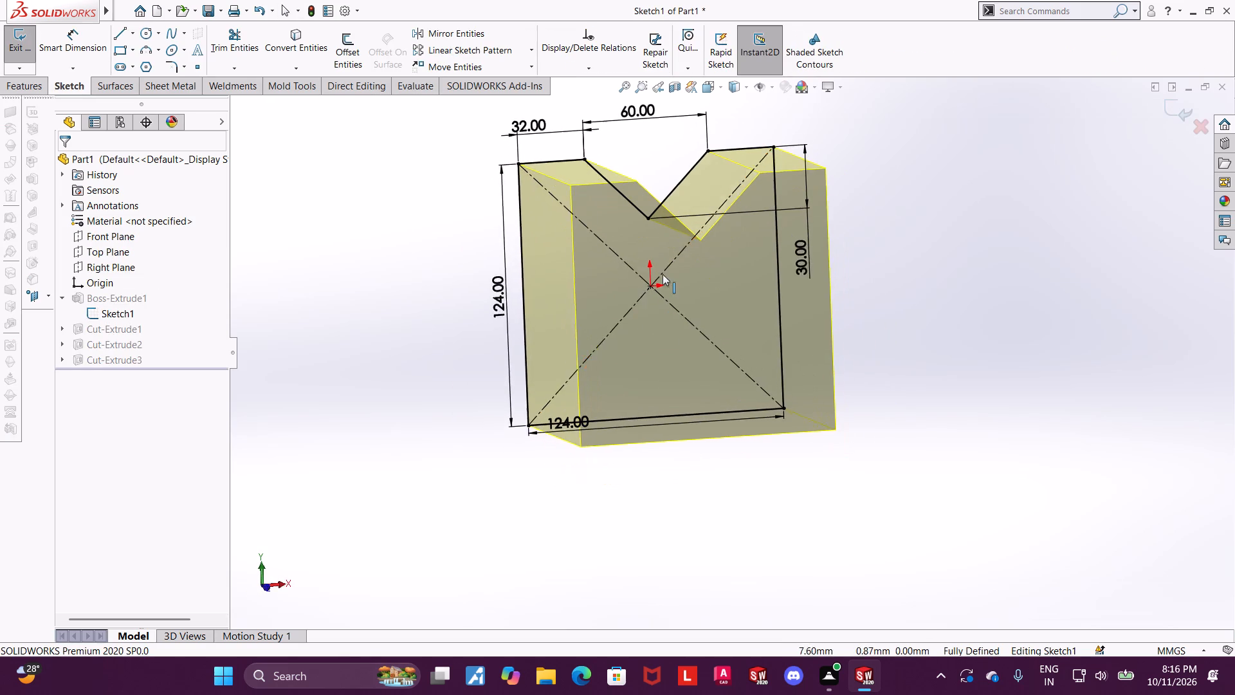
pyautogui.doubleClick(517, 299)
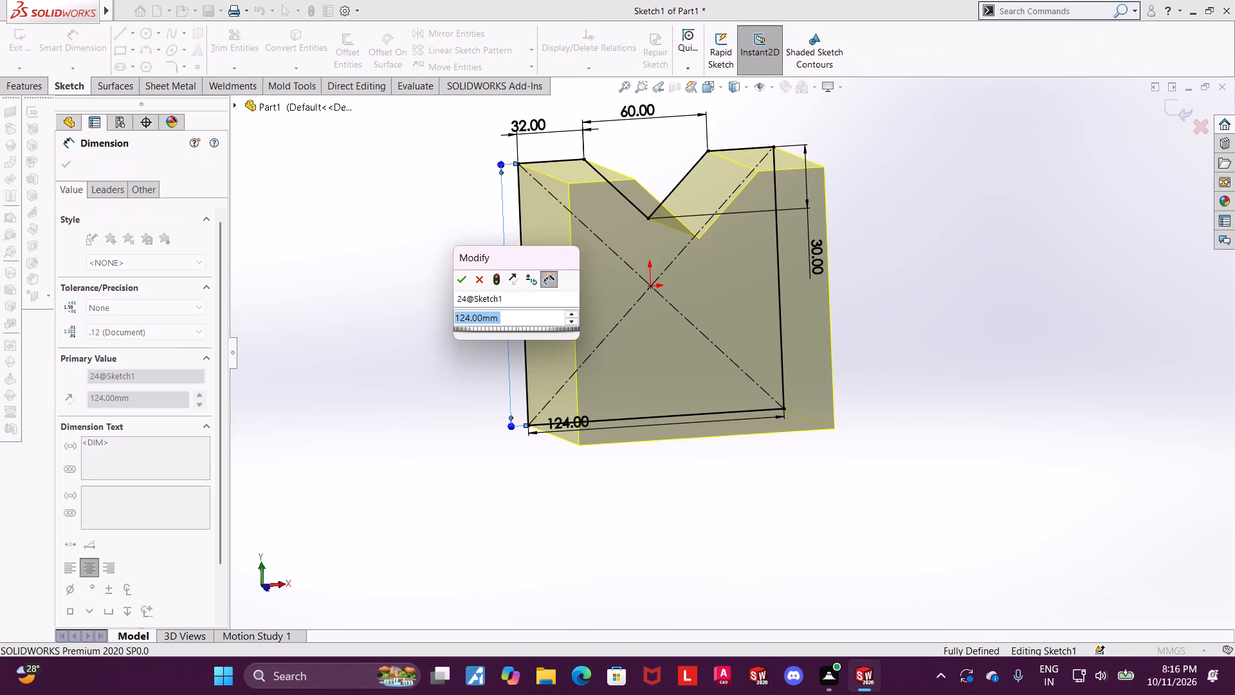
pyautogui.write('30+32')
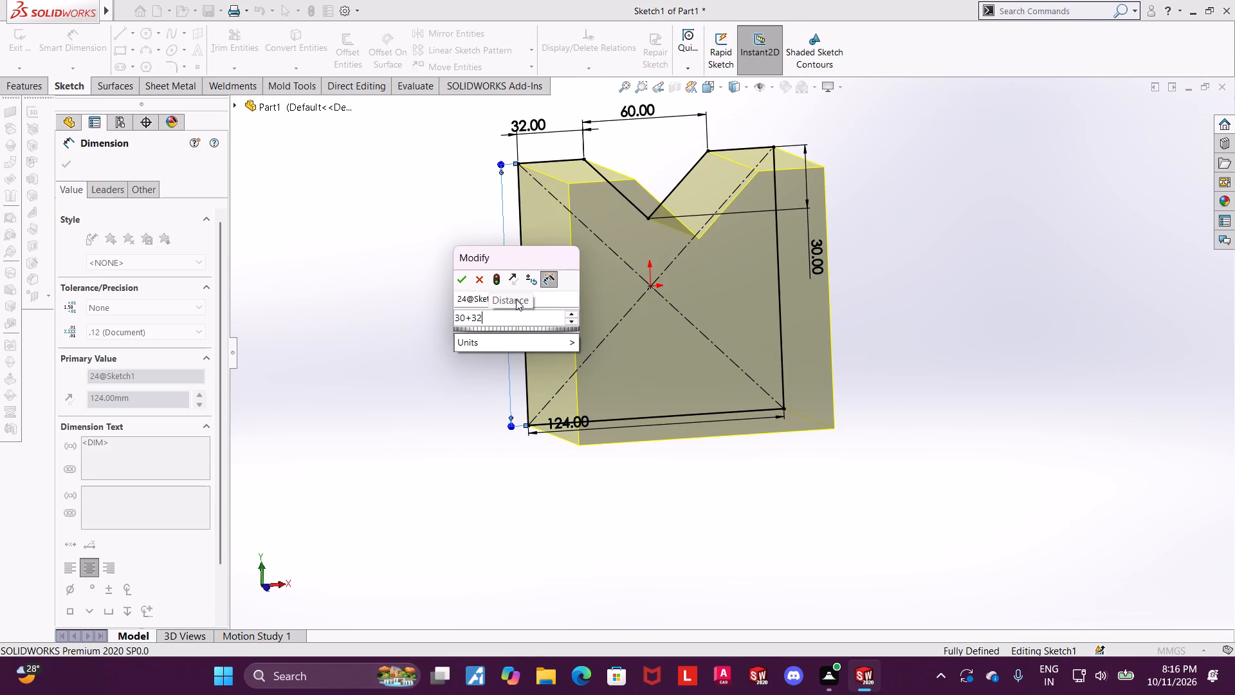
pyautogui.hotkey('shift', '+')
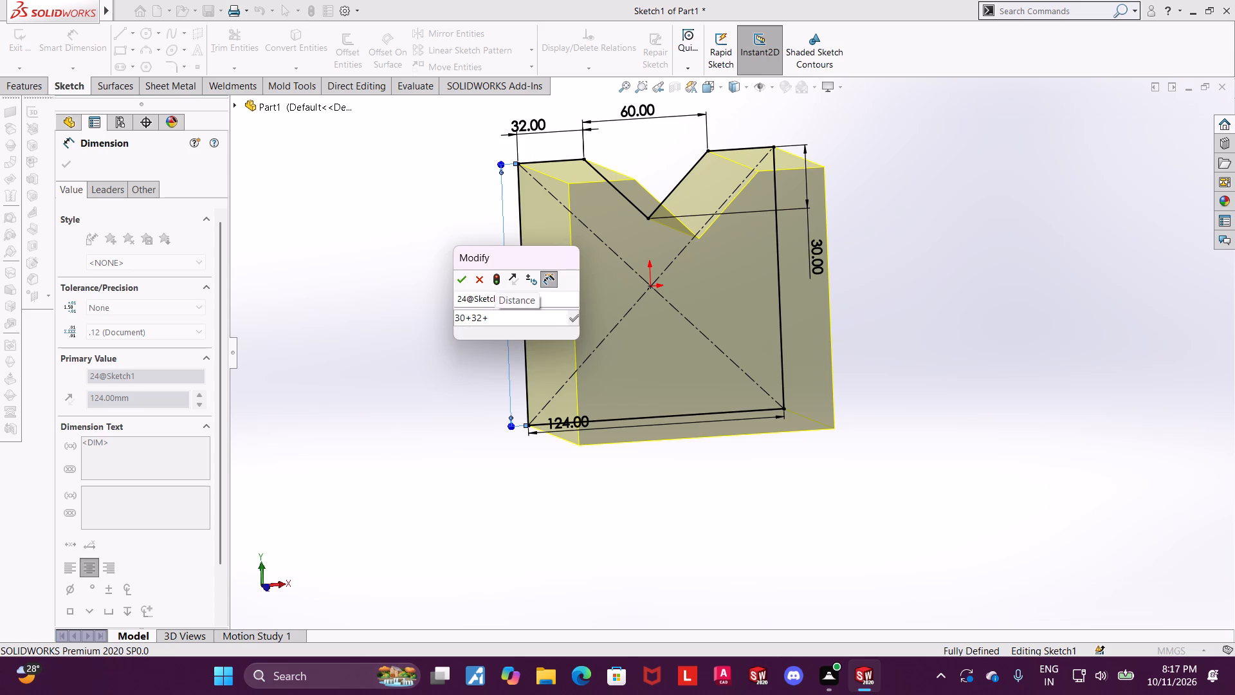
pyautogui.scroll(2, 516, 299)
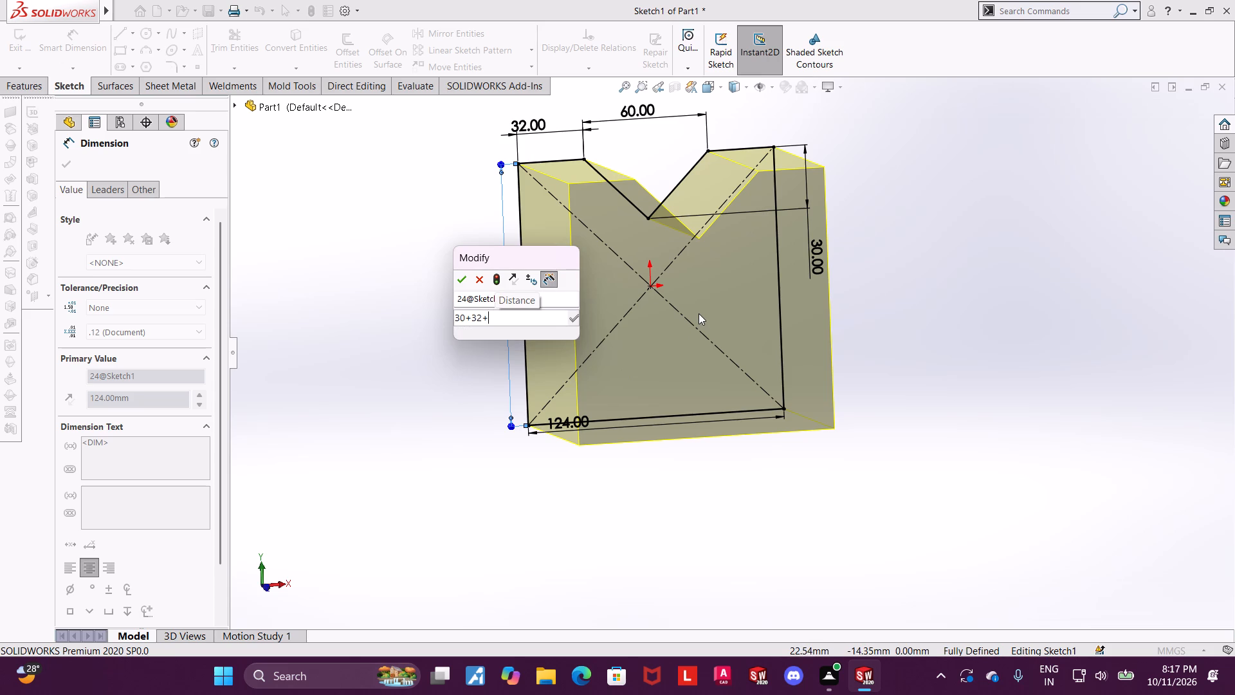
pyautogui.scroll(-1, 699, 313)
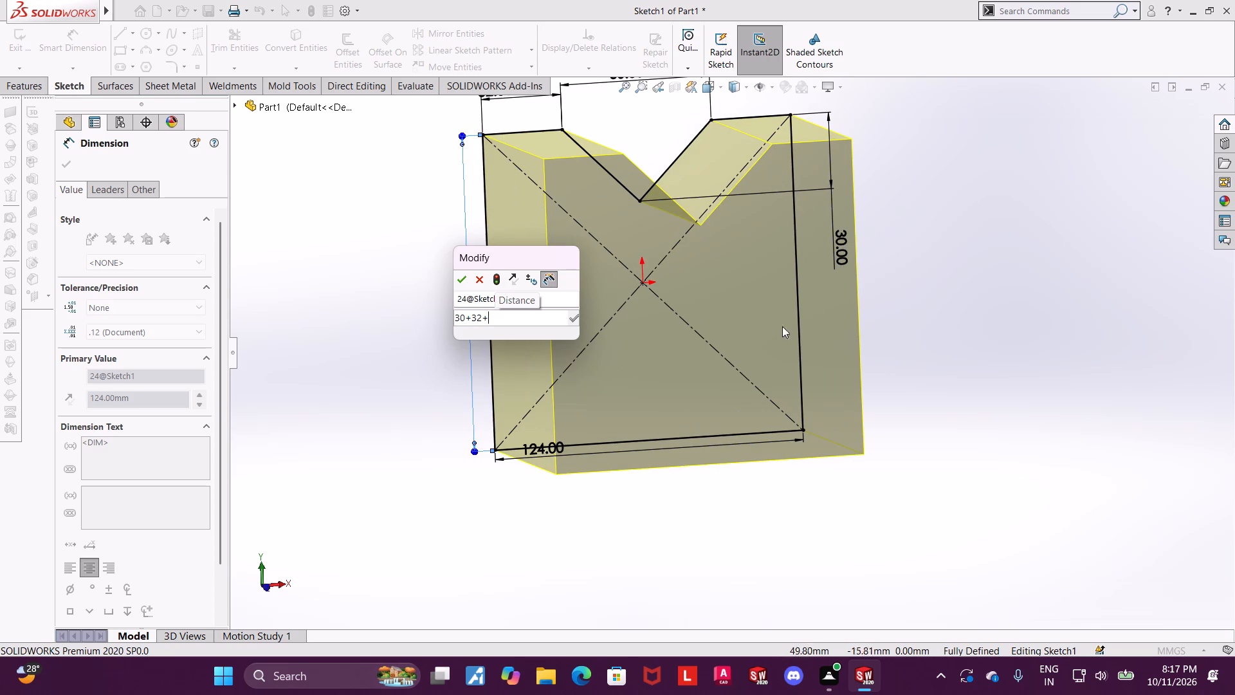
pyautogui.scroll(1, 834, 301)
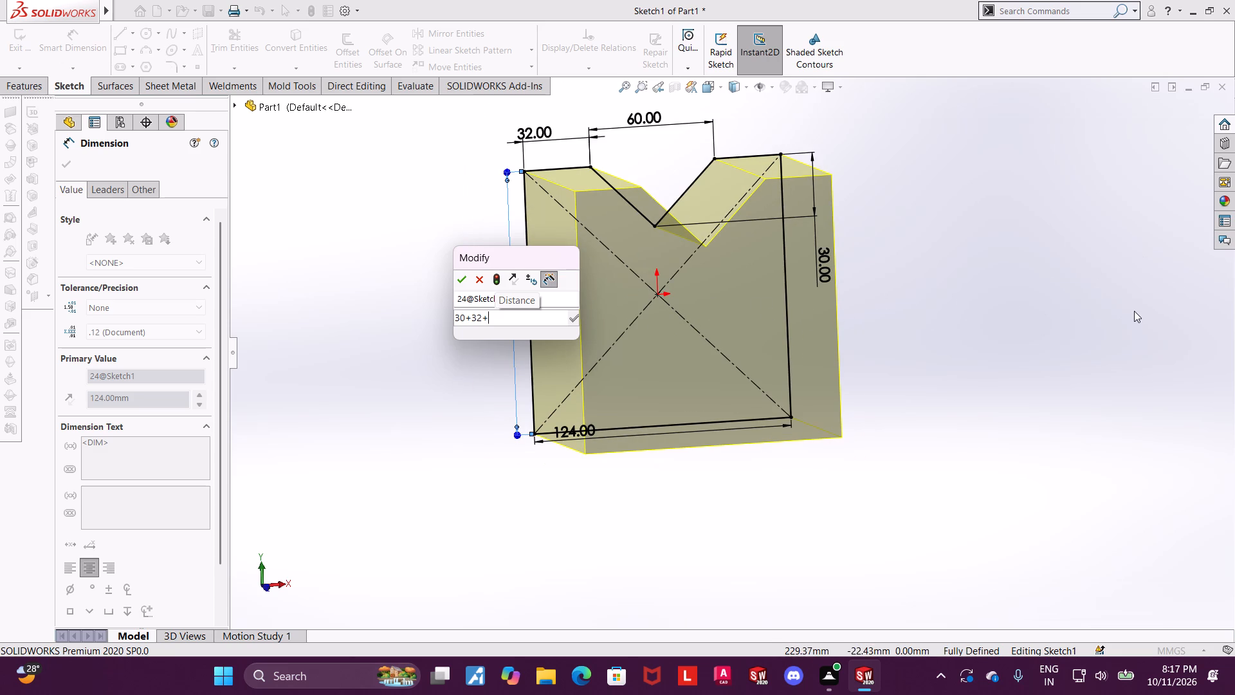
pyautogui.press('2')
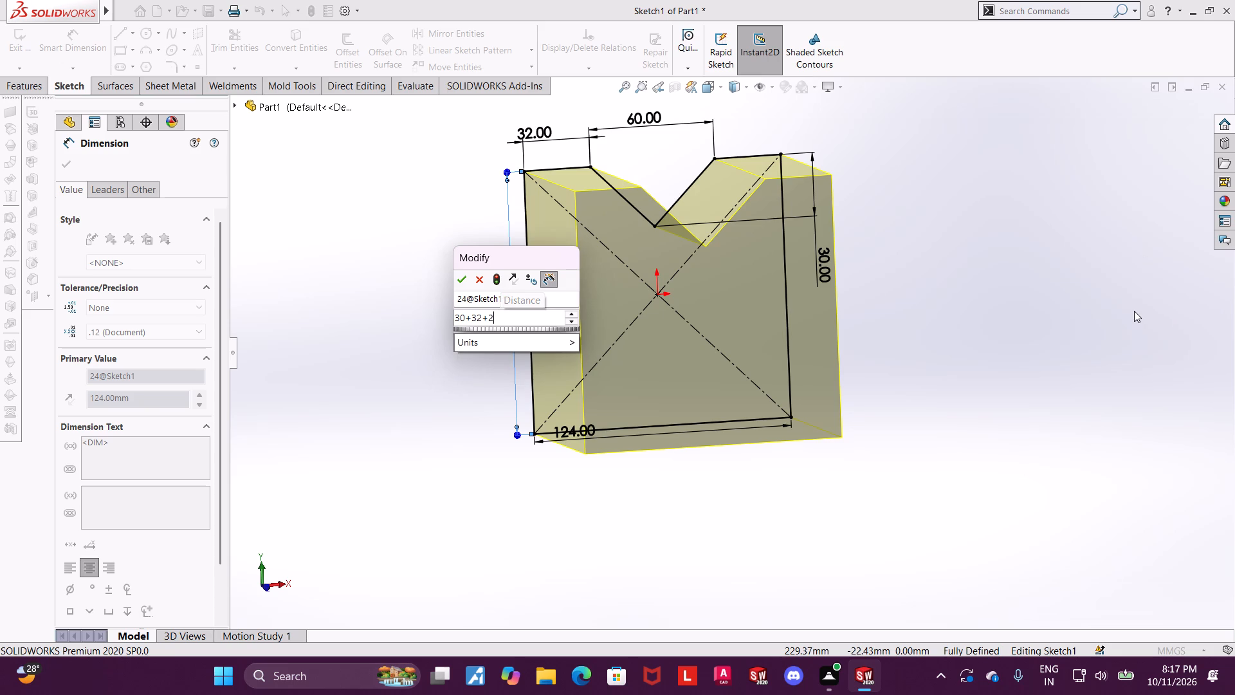
pyautogui.press('0')
pyautogui.press('Return')
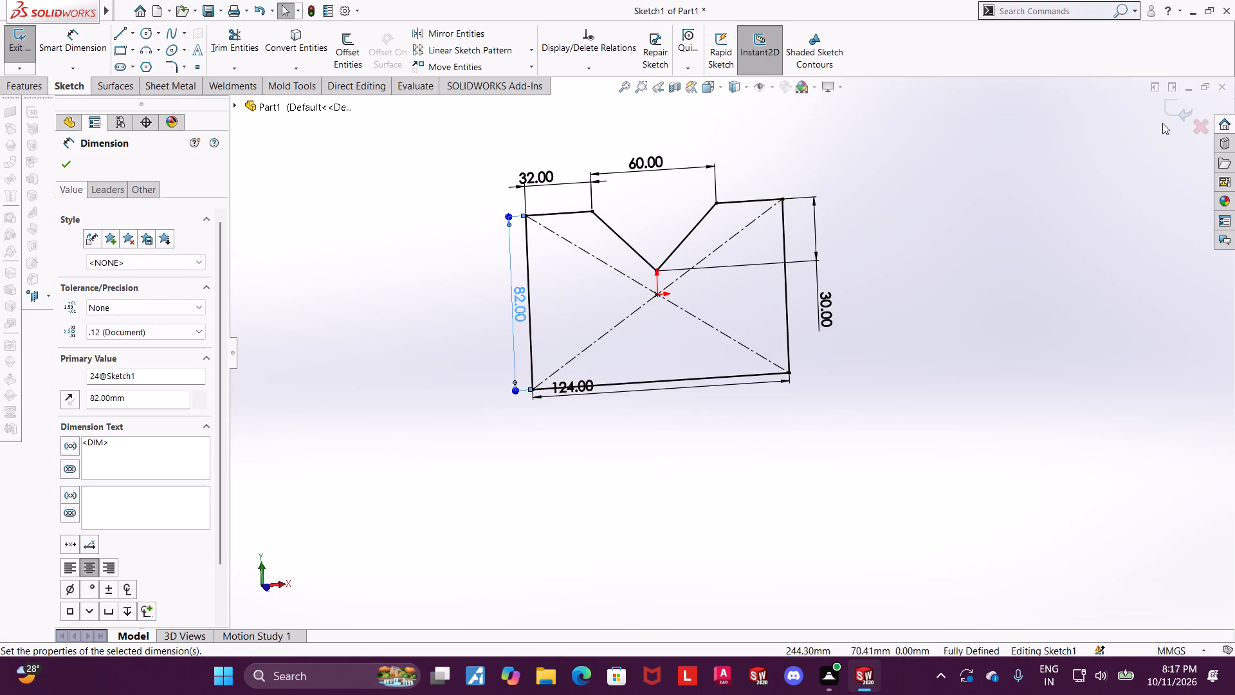
pyautogui.click(1184, 113)
# Edit the block's V-notched base profile sketch, set its overall height to 30+32+24 (86 mm), and exit the sketch.
pyautogui.moveTo(948, 157); pyautogui.dragTo(989, 236, button='middle')
pyautogui.scroll(2, 949, 221)
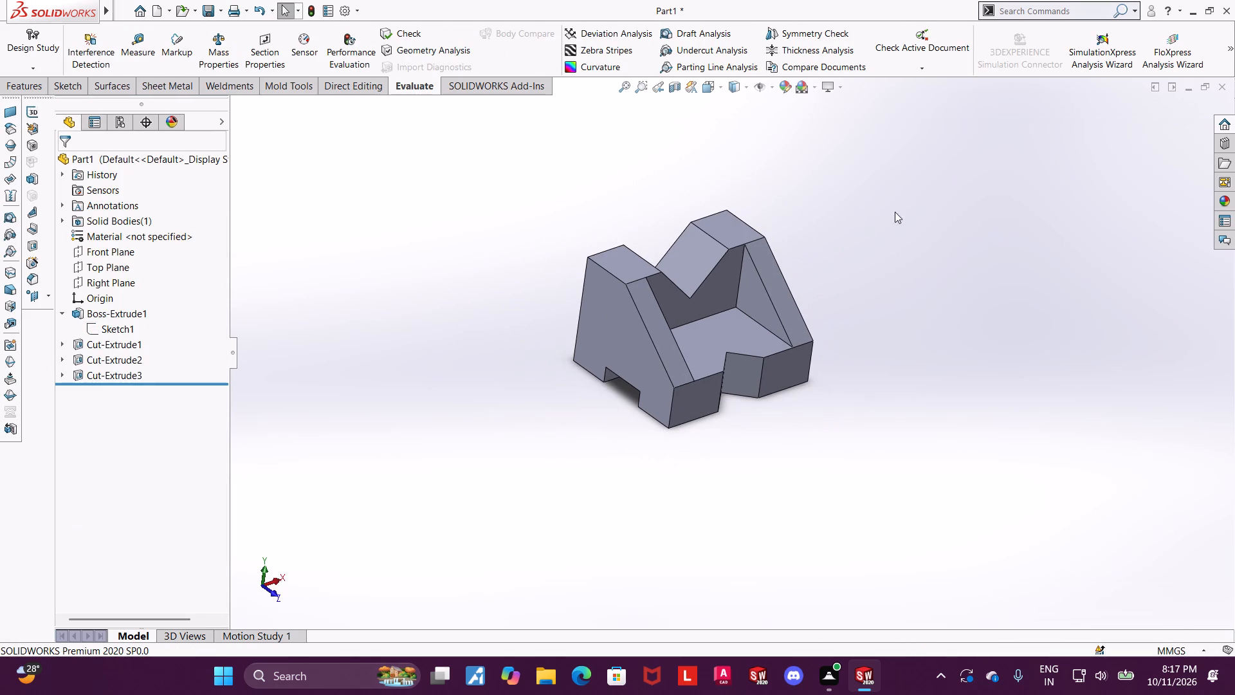
pyautogui.scroll(-1, 890, 253)
pyautogui.moveTo(879, 252); pyautogui.dragTo(873, 245, button='middle')
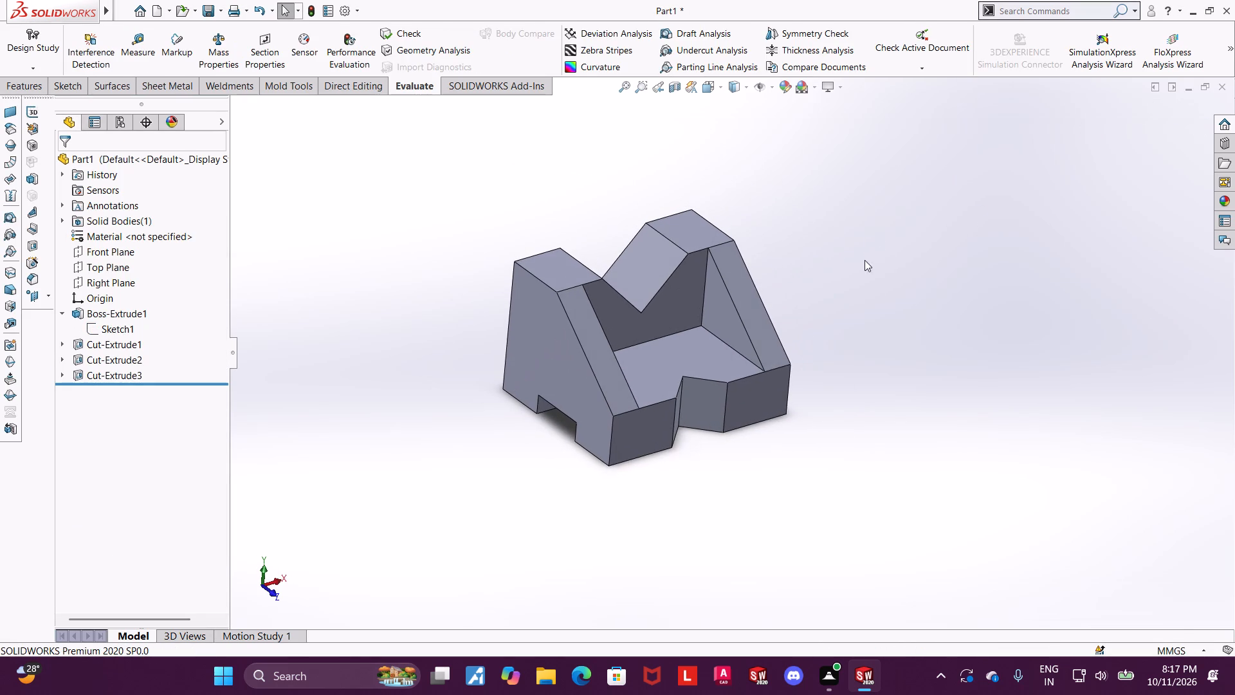
pyautogui.scroll(-1, 644, 402)
pyautogui.click(107, 333)
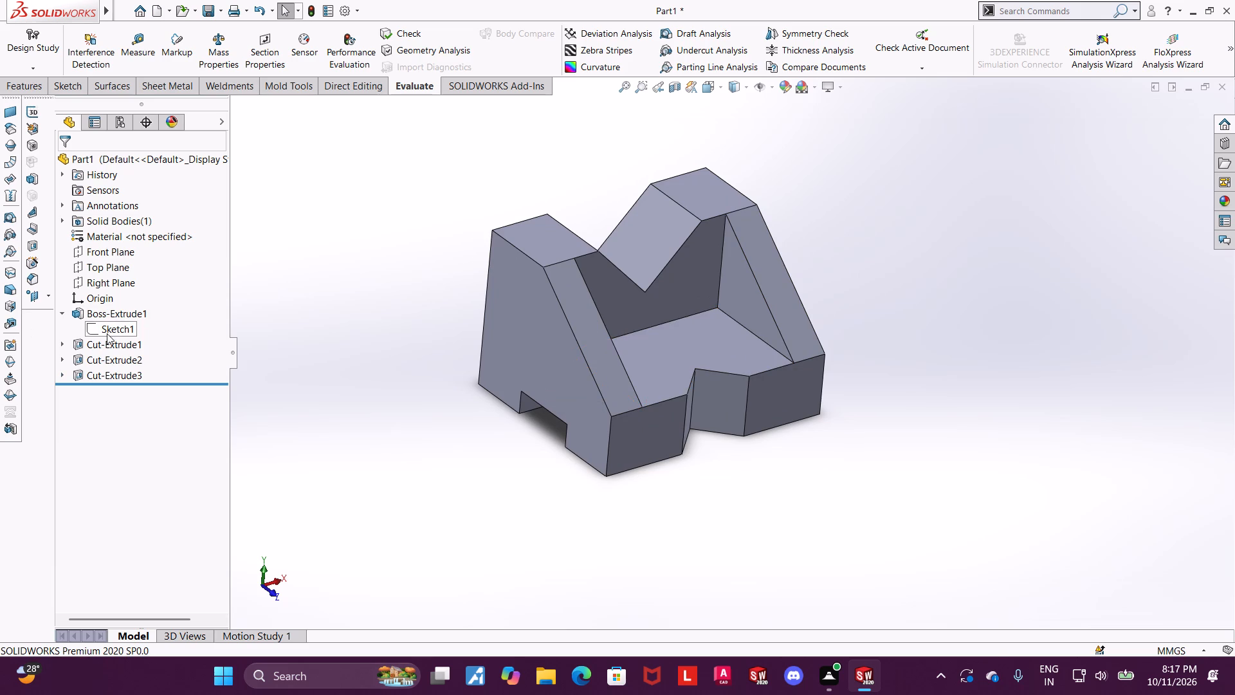
pyautogui.click(125, 303)
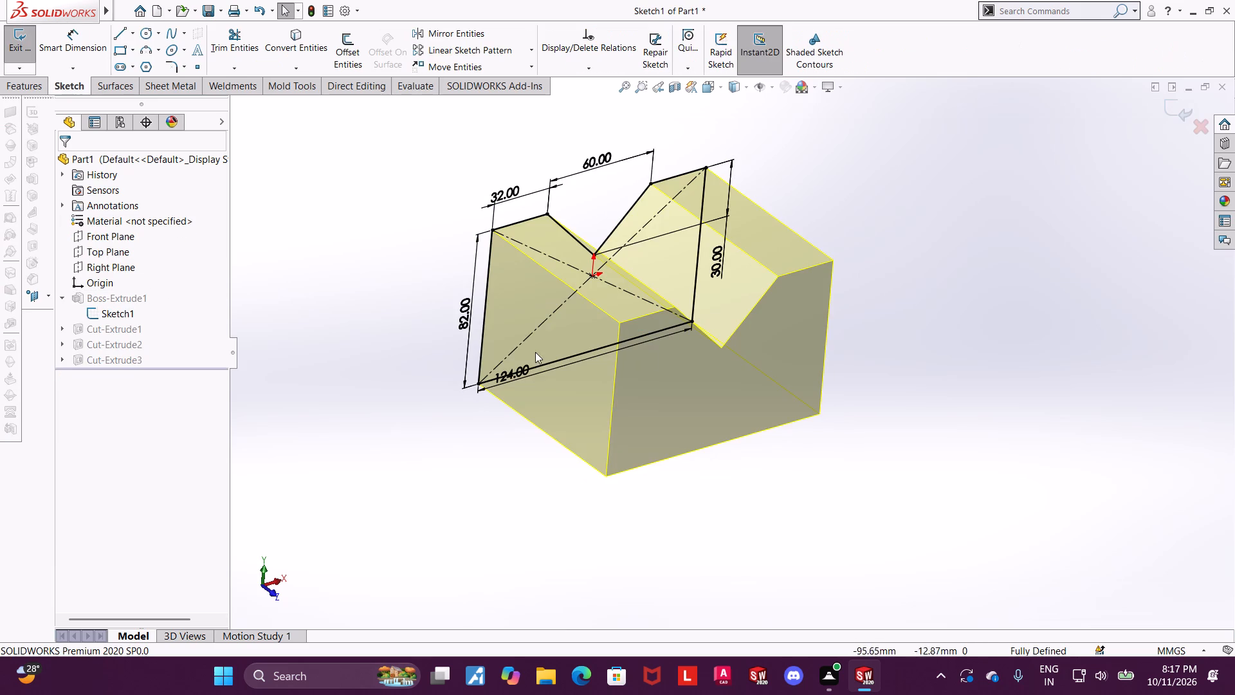
pyautogui.doubleClick(457, 311)
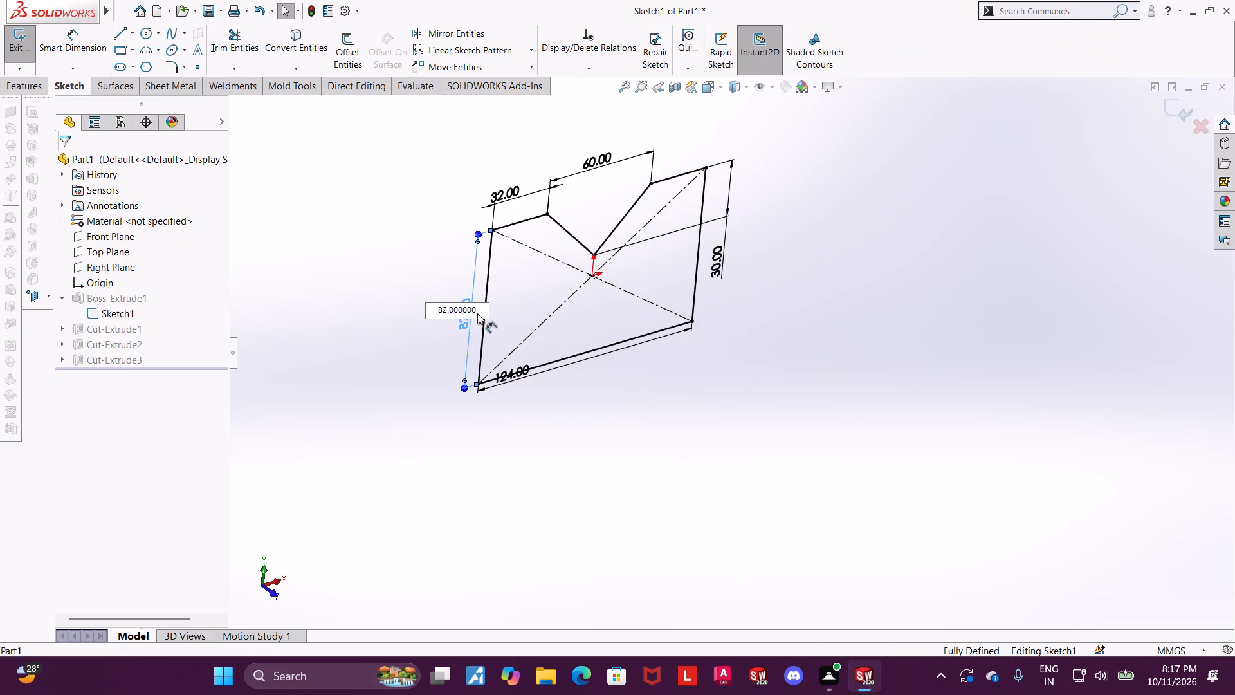
pyautogui.moveTo(478, 313); pyautogui.dragTo(327, 314)
pyautogui.write('30+32')
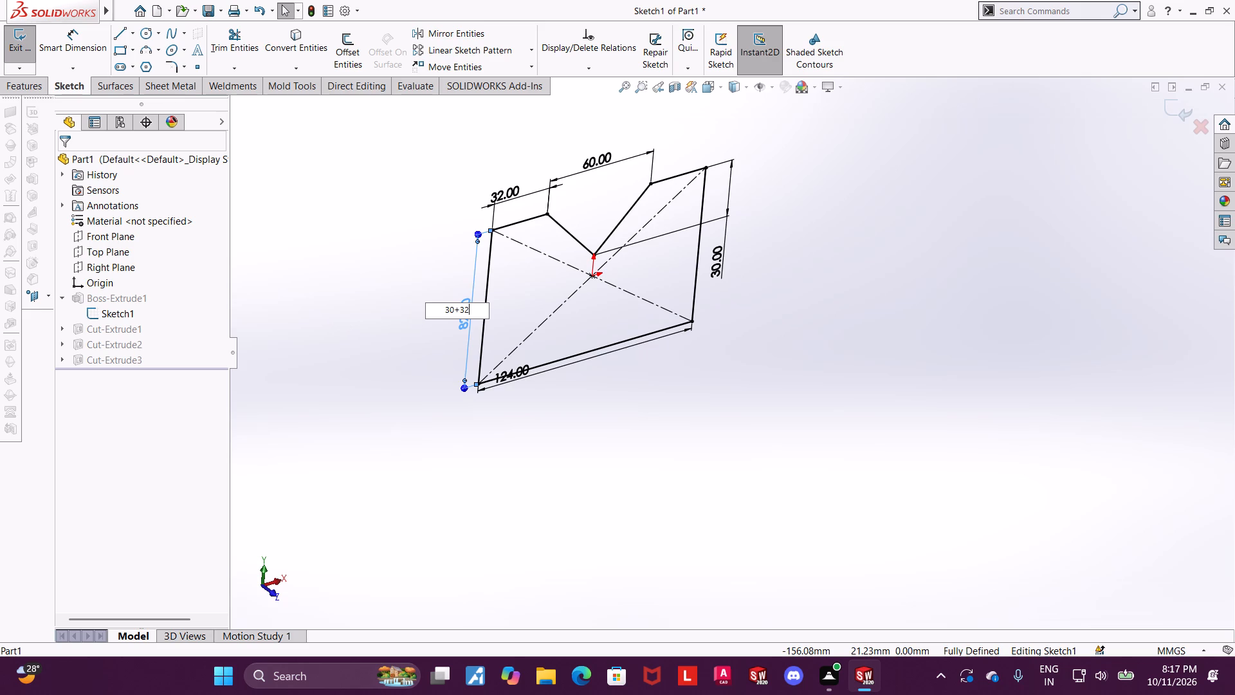
pyautogui.write('+24')
pyautogui.press('Return')
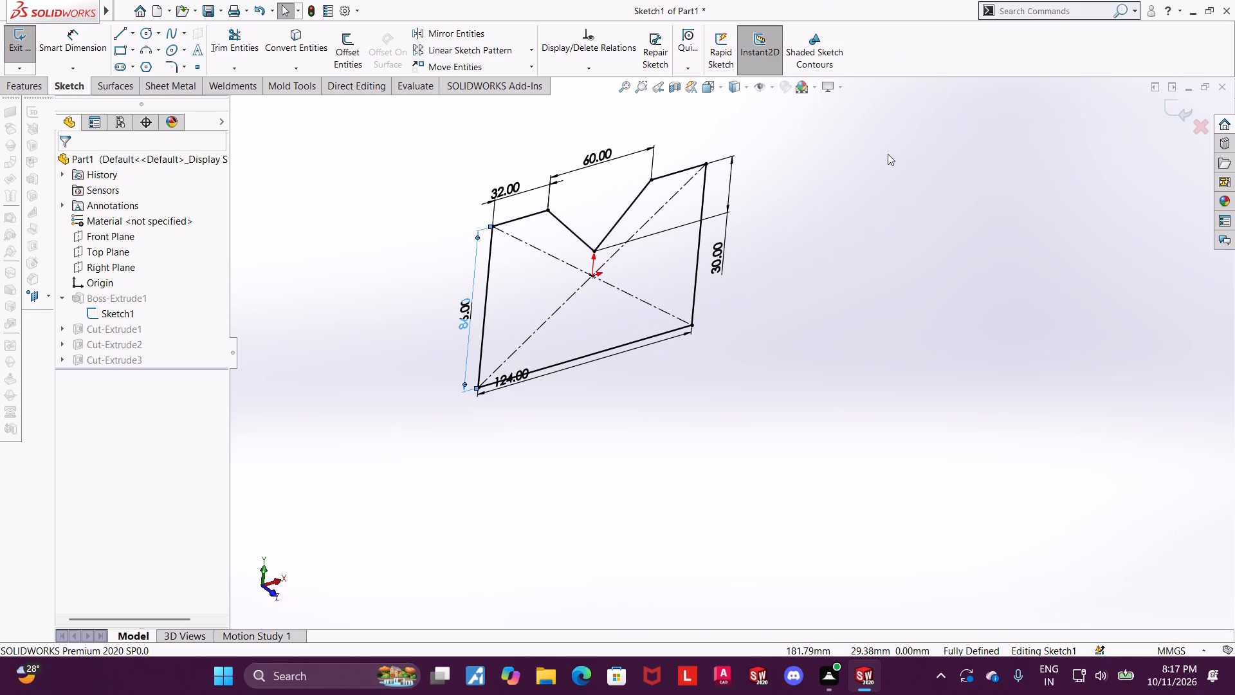
pyautogui.click(1183, 110)
# Measure the vertical distance between the V-notch's bottom edge and the pocket floor.
pyautogui.moveTo(709, 337); pyautogui.dragTo(706, 302, button='middle')
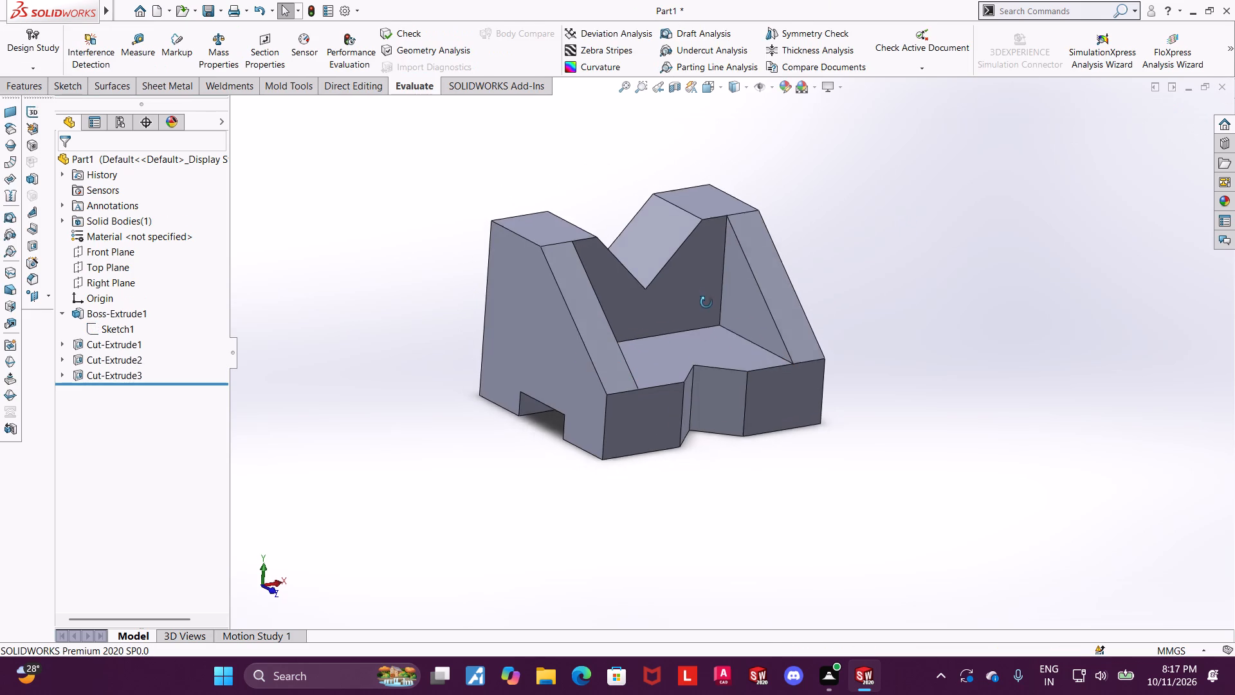
pyautogui.moveTo(706, 302); pyautogui.dragTo(706, 299, button='middle')
pyautogui.click(996, 295)
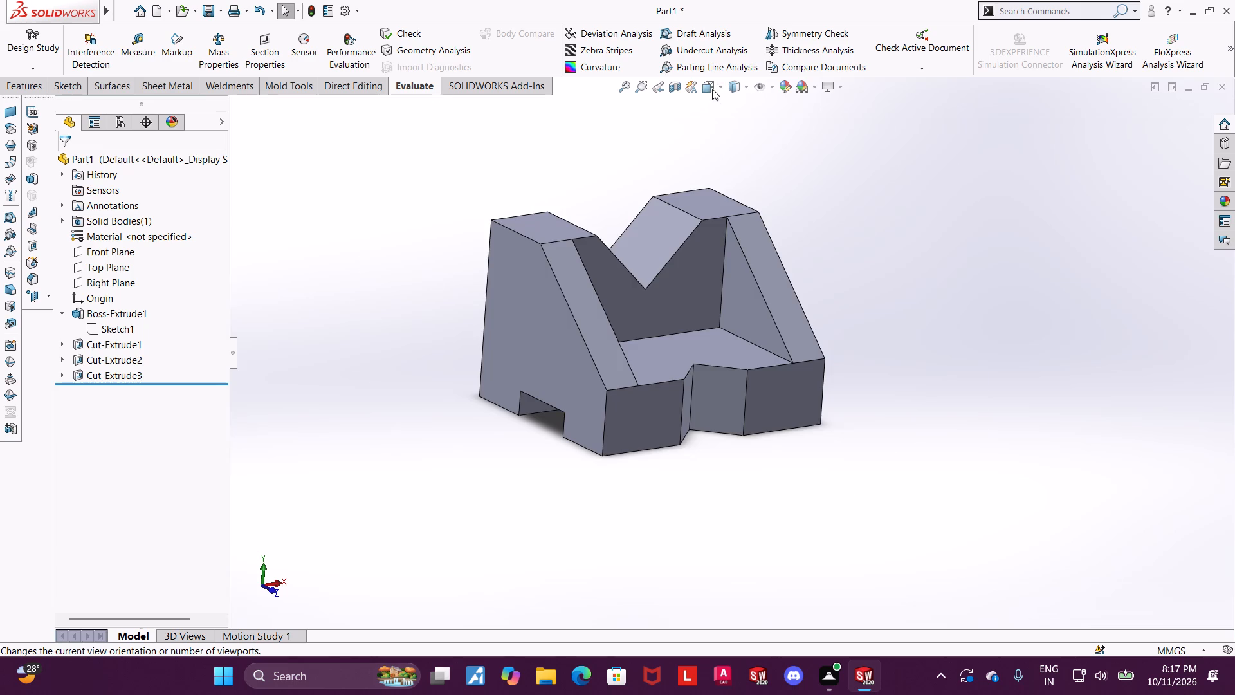
pyautogui.click(712, 89)
pyautogui.click(553, 366)
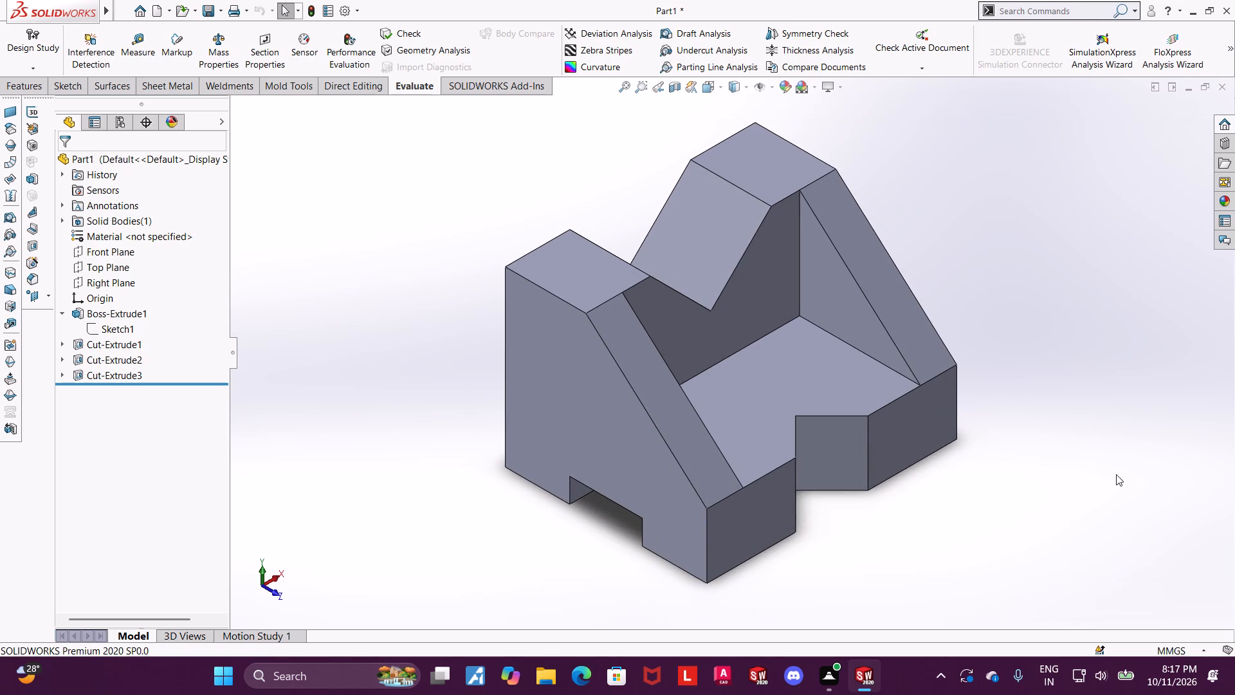
pyautogui.scroll(-1, 1110, 290)
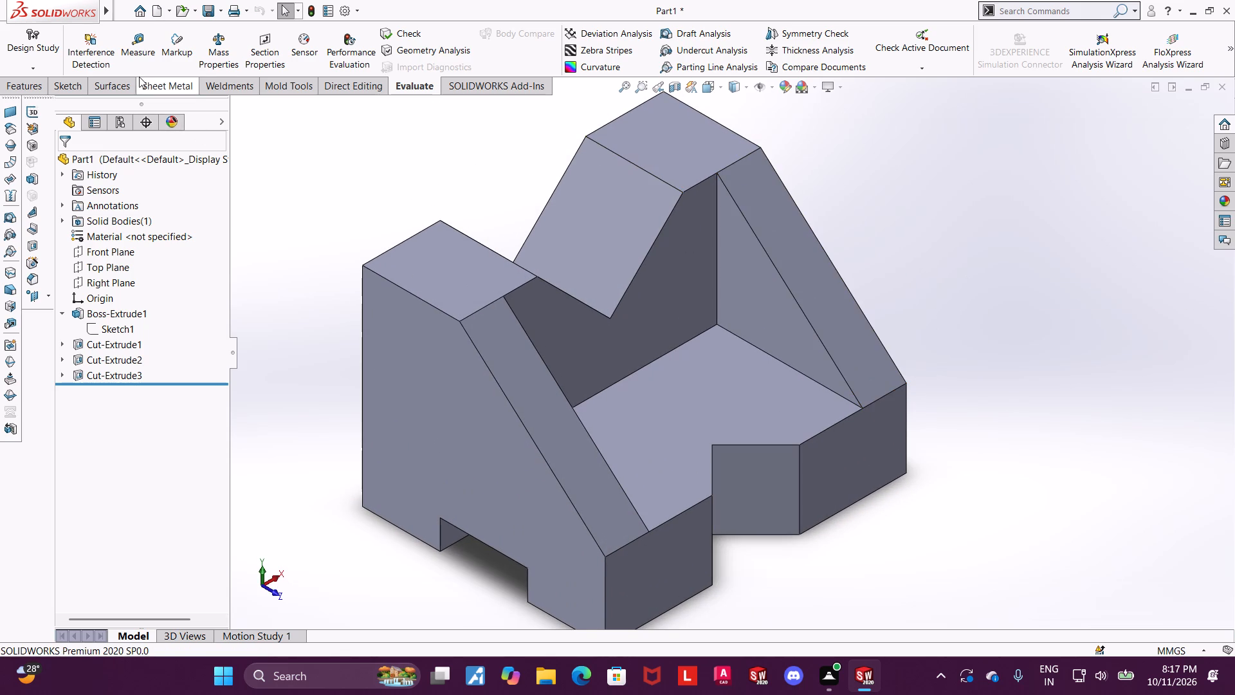
pyautogui.click(145, 35)
pyautogui.moveTo(605, 279); pyautogui.dragTo(595, 310, button='middle')
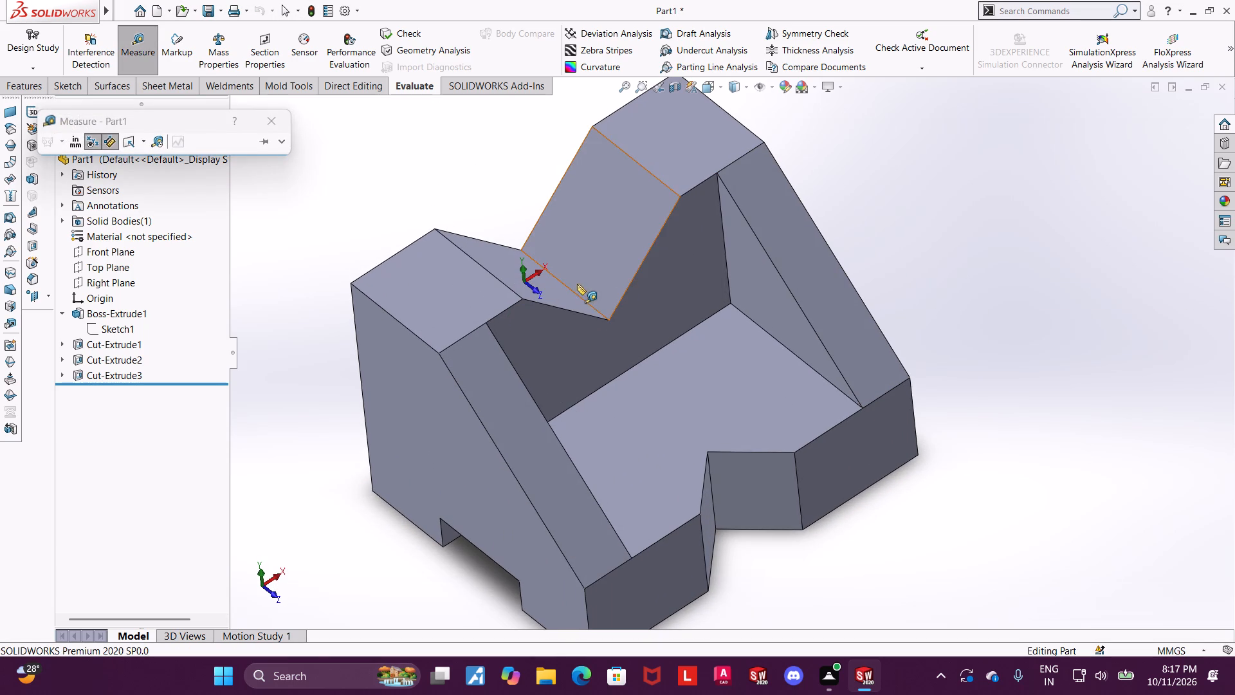
pyautogui.click(578, 294)
pyautogui.click(674, 377)
pyautogui.scroll(3, 942, 347)
pyautogui.moveTo(942, 346); pyautogui.dragTo(951, 315, button='middle')
pyautogui.scroll(-1, 785, 349)
pyautogui.scroll(-2, 642, 375)
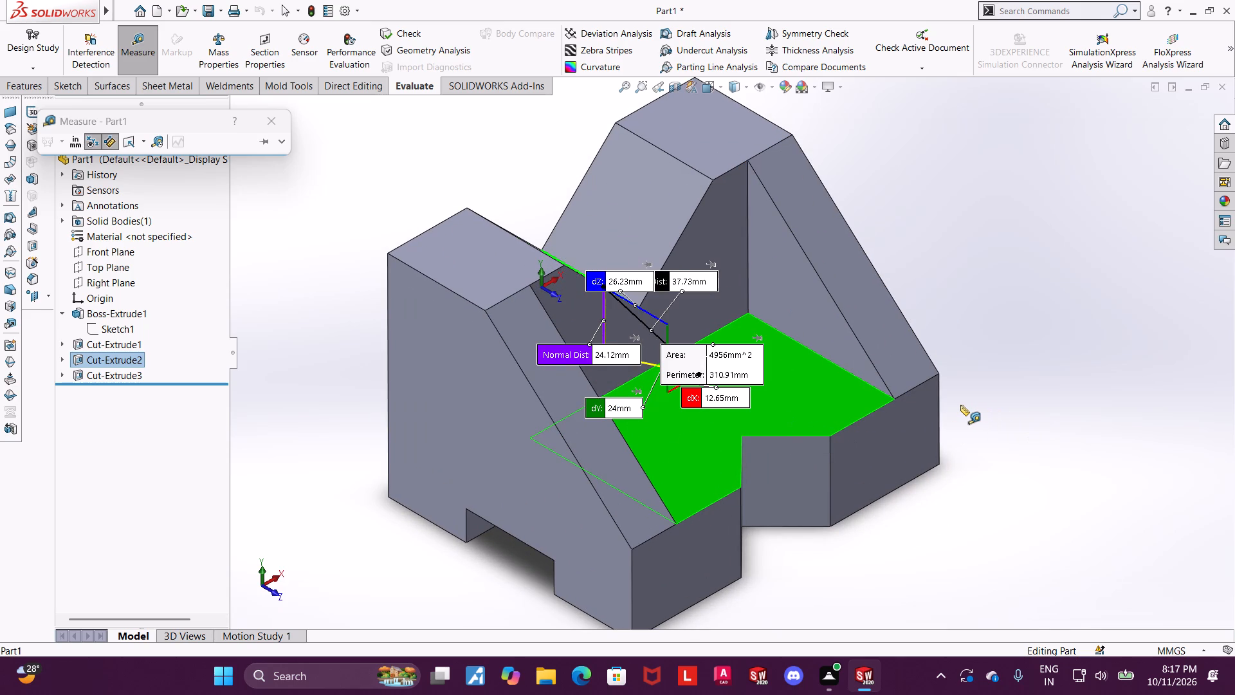
pyautogui.scroll(1, 960, 405)
pyautogui.scroll(-1, 913, 405)
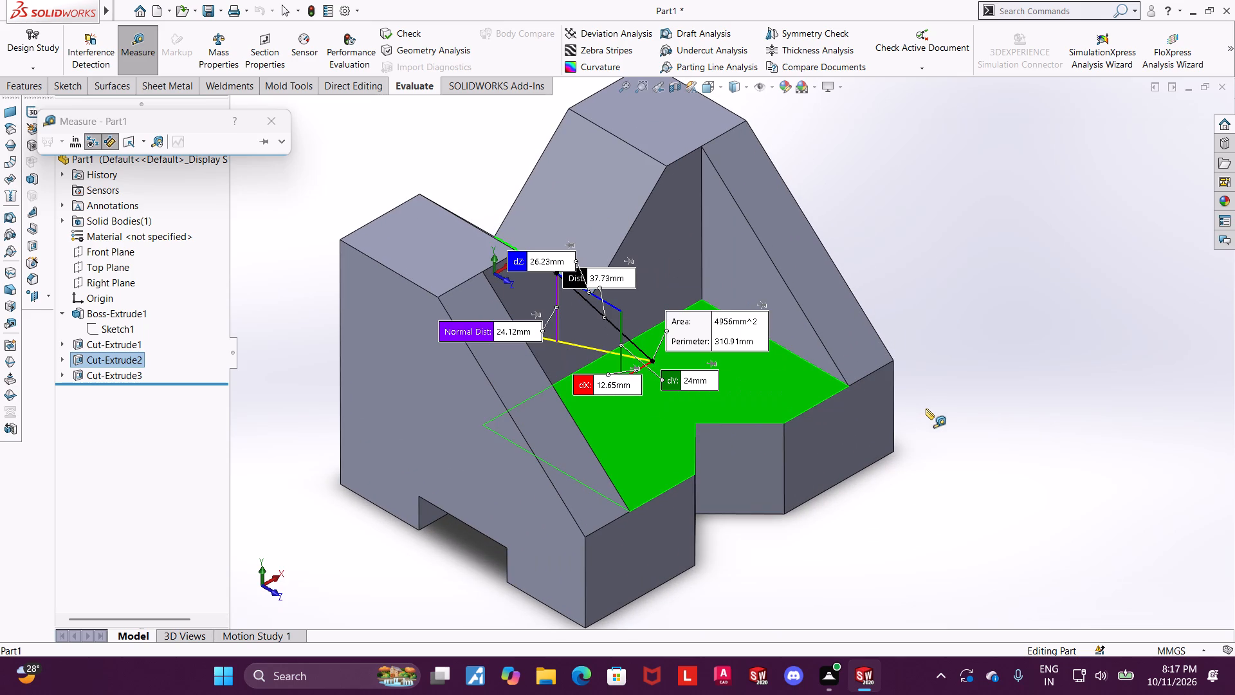
pyautogui.scroll(-2, 628, 333)
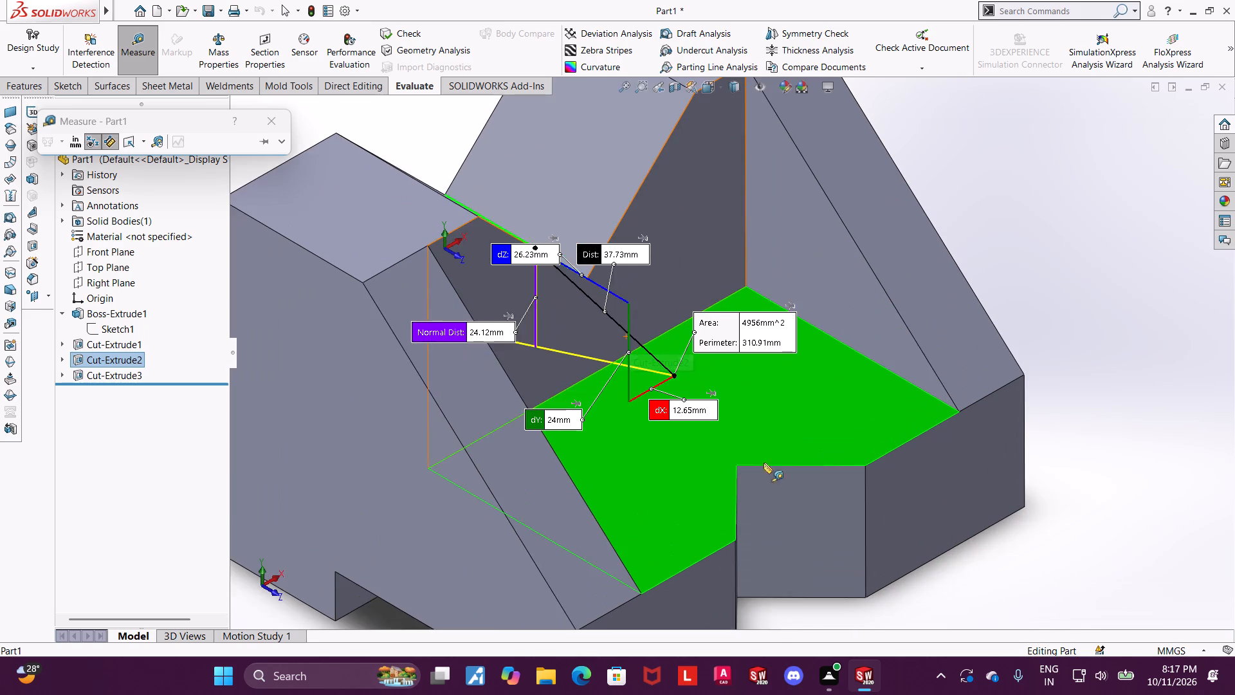
pyautogui.scroll(3, 751, 463)
pyautogui.press('Escape')
# Measure the V-notch's depth from the block's top face to the notch's bottom edge.
pyautogui.scroll(1, 920, 468)
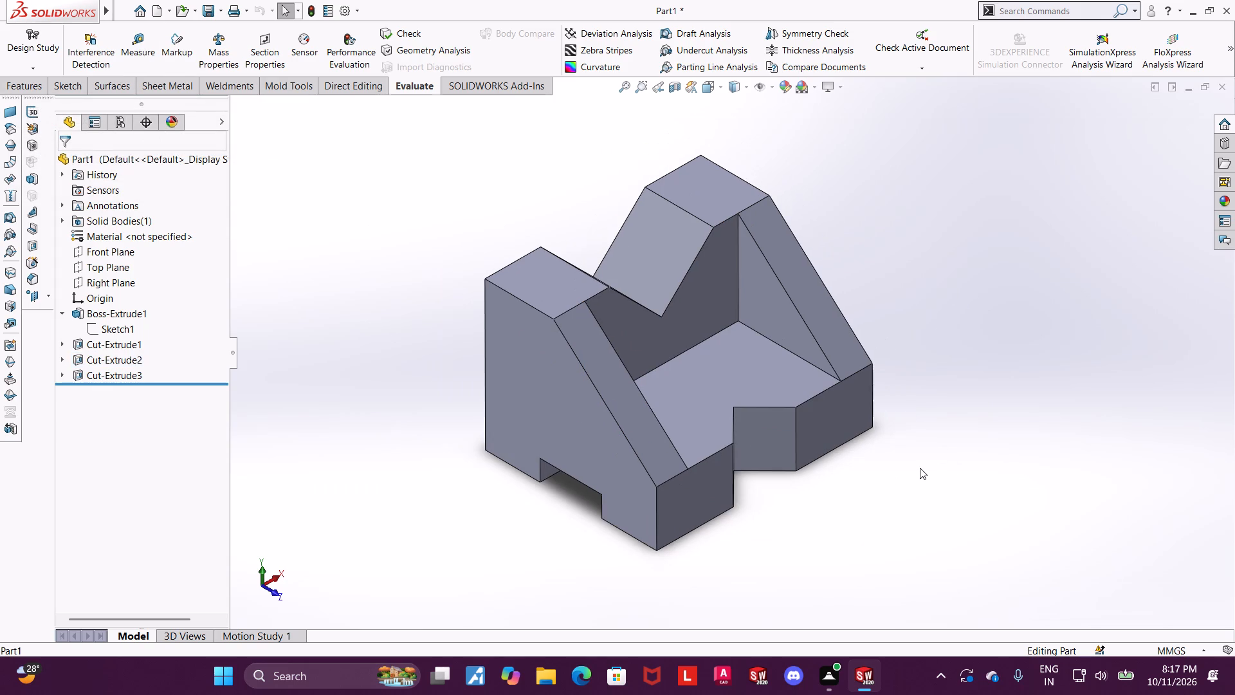
pyautogui.scroll(-1, 929, 373)
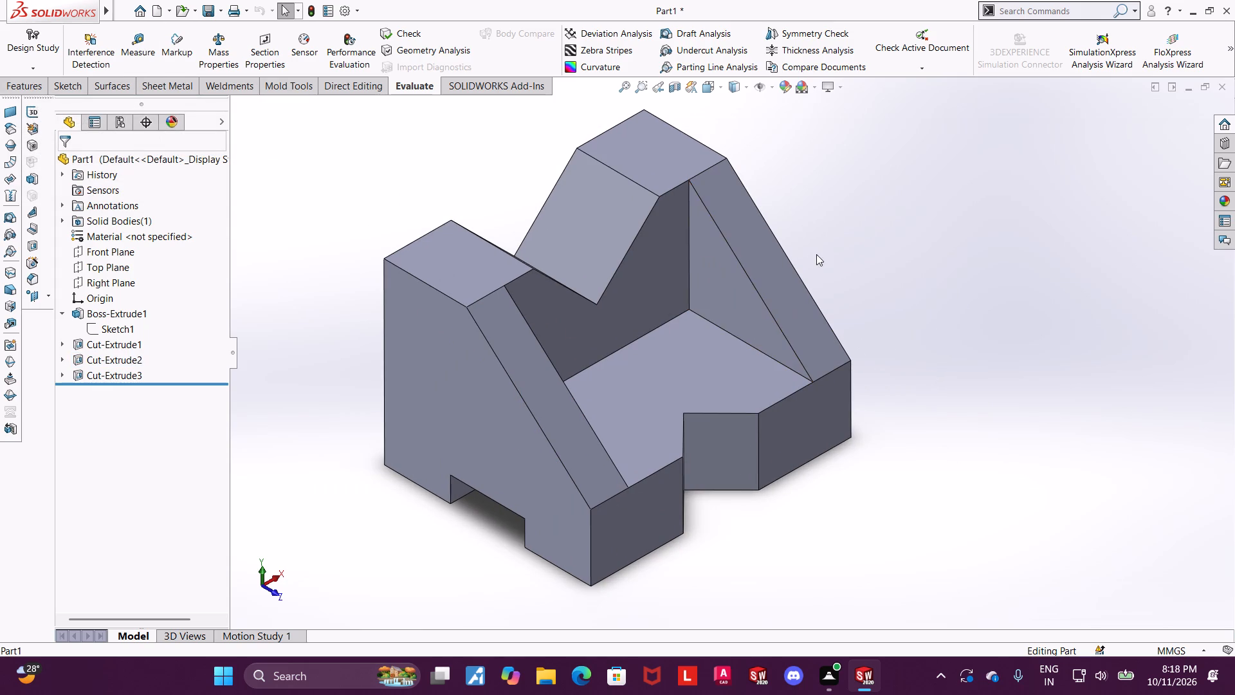
pyautogui.scroll(1, 904, 300)
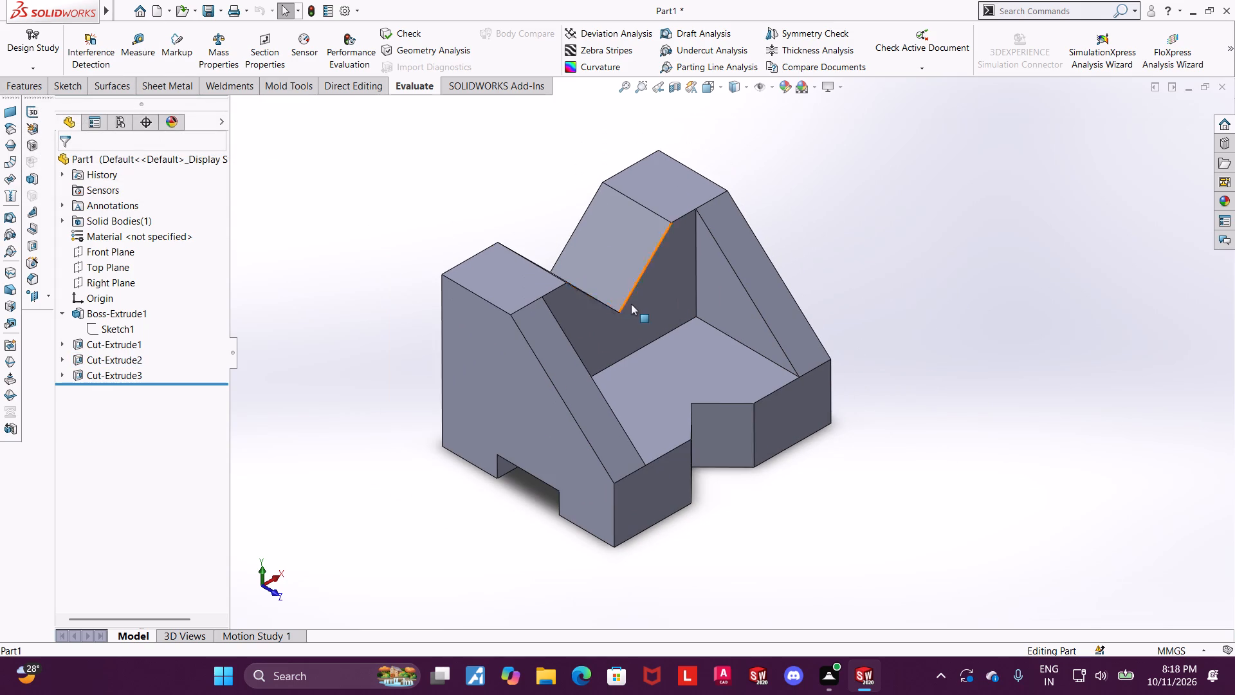
pyautogui.scroll(-1, 637, 304)
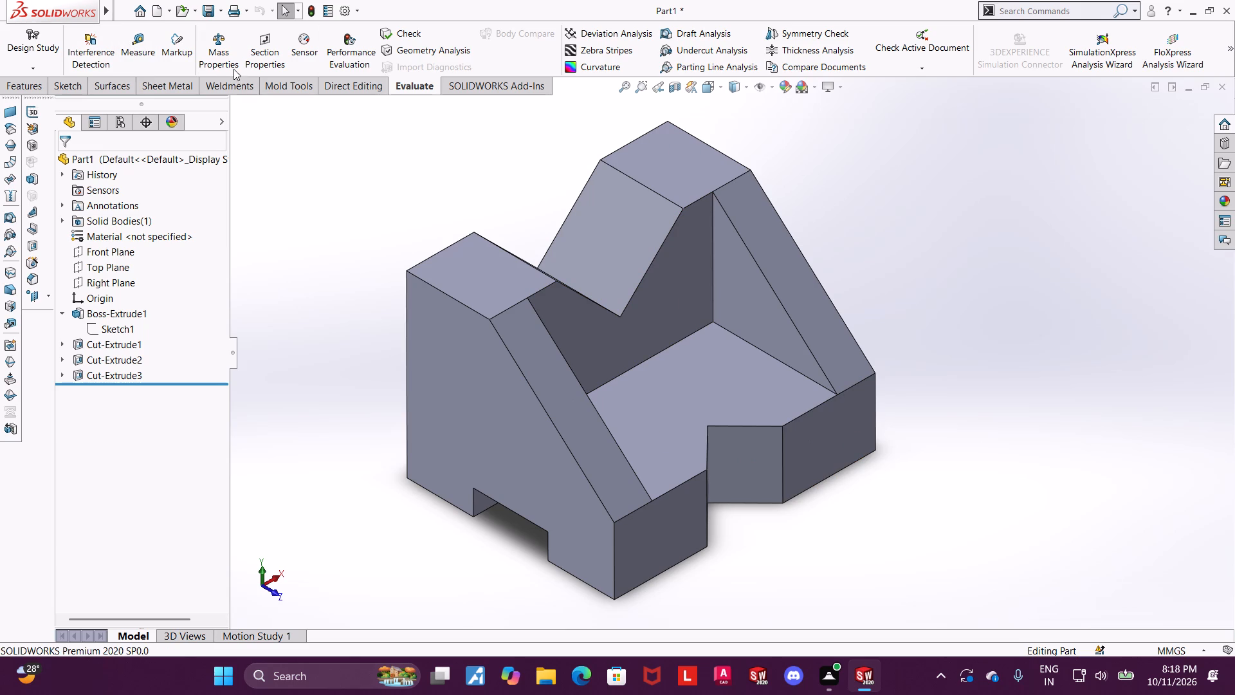
pyautogui.click(145, 56)
pyautogui.click(662, 152)
pyautogui.moveTo(648, 194); pyautogui.dragTo(637, 222, button='middle')
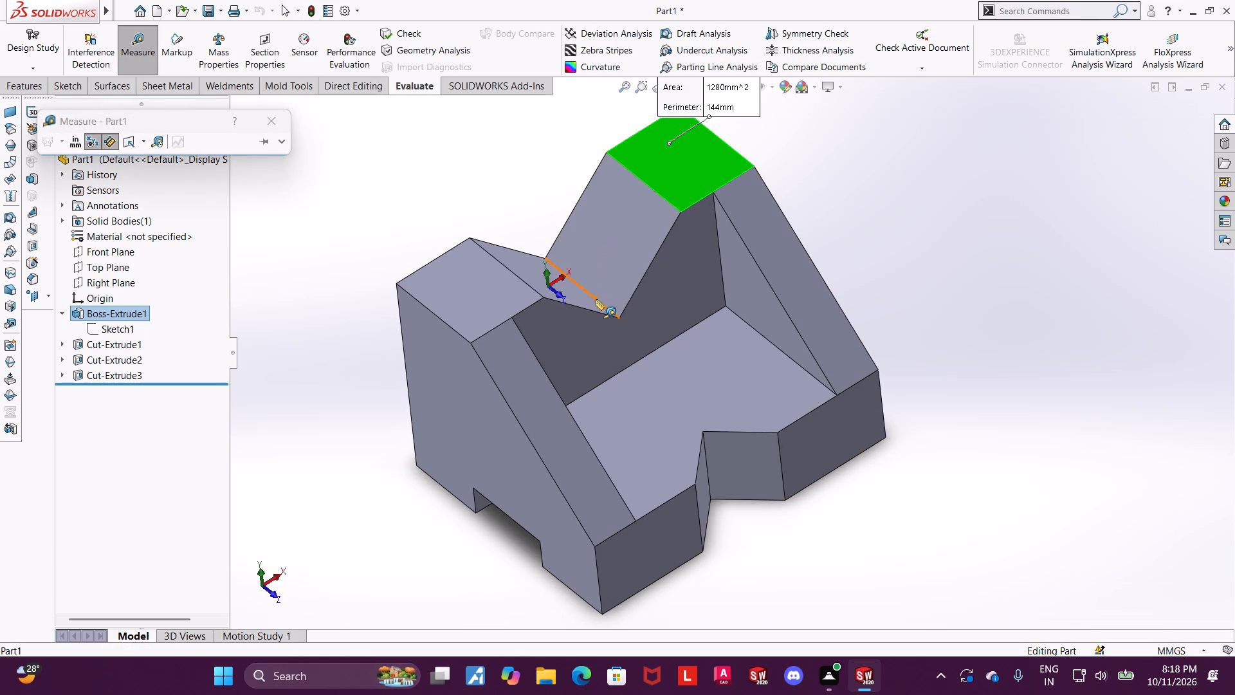
pyautogui.click(594, 297)
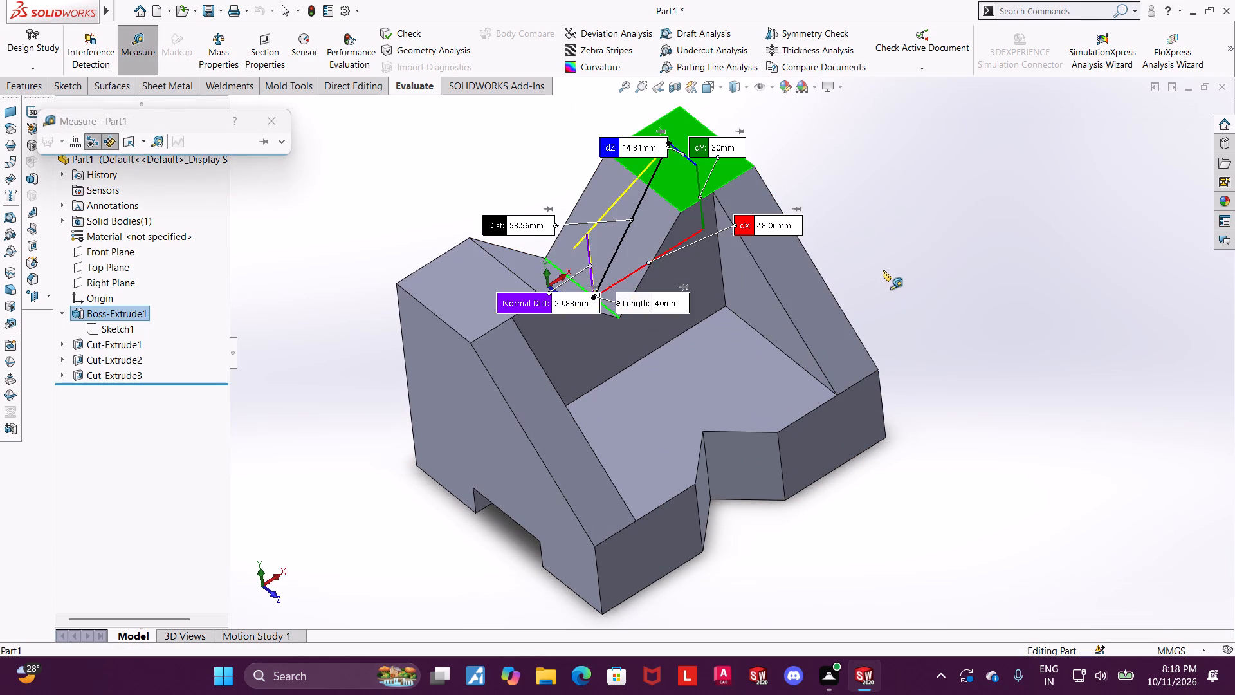
pyautogui.scroll(-1, 723, 213)
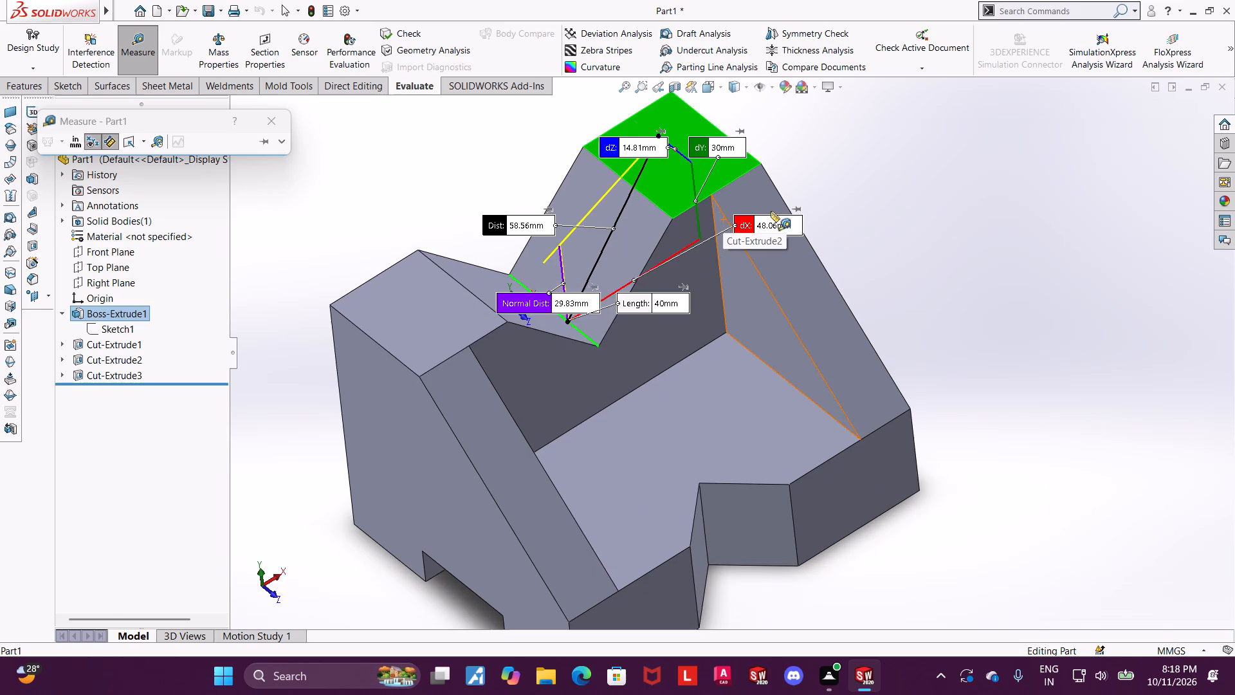
pyautogui.scroll(2, 929, 213)
pyautogui.press('Escape')
# Measure the thickness between the pocket floor and the block's front bottom face.
pyautogui.moveTo(904, 318); pyautogui.dragTo(920, 234, button='middle')
pyautogui.click(151, 50)
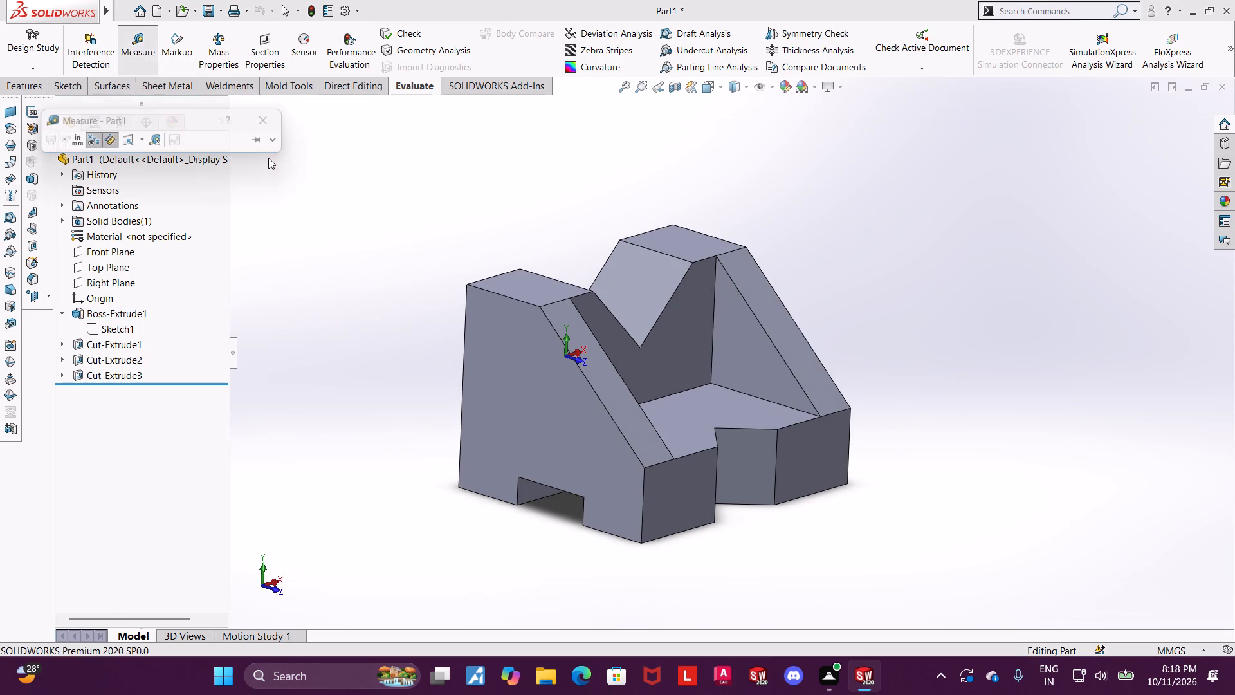
pyautogui.click(755, 411)
pyautogui.moveTo(848, 523); pyautogui.dragTo(787, 268, button='middle')
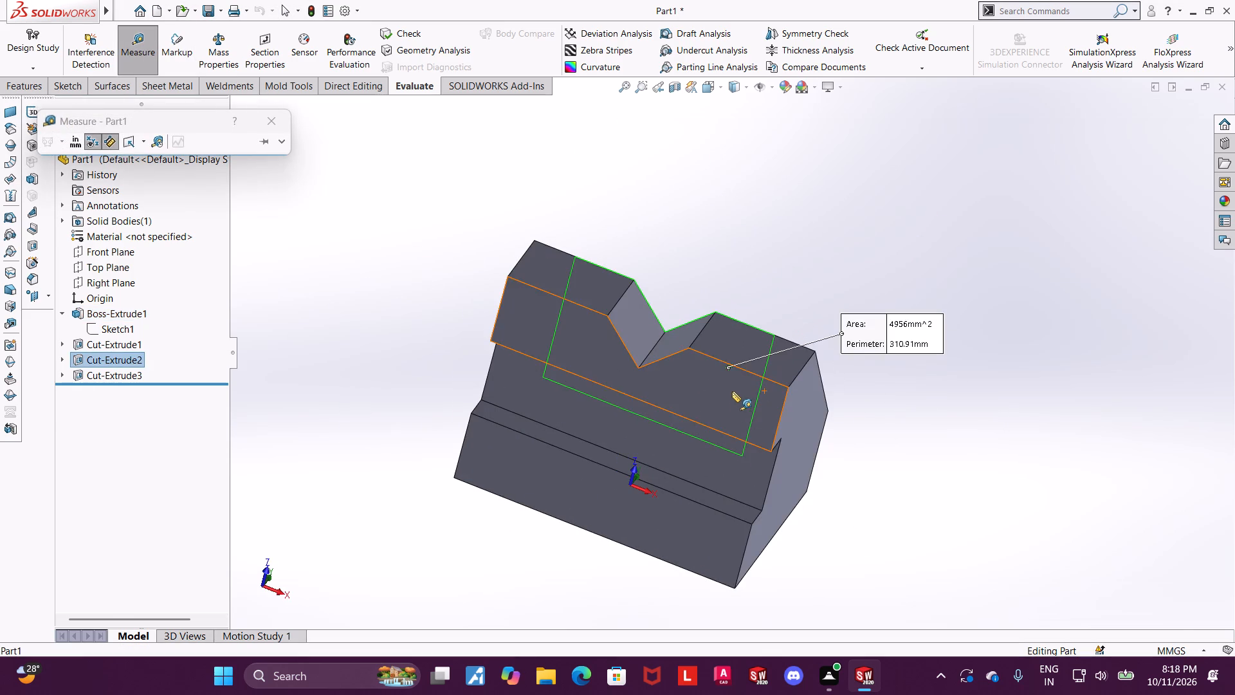
pyautogui.click(732, 391)
pyautogui.scroll(1, 872, 410)
pyautogui.moveTo(821, 294); pyautogui.dragTo(849, 511, button='middle')
pyautogui.press('Escape')
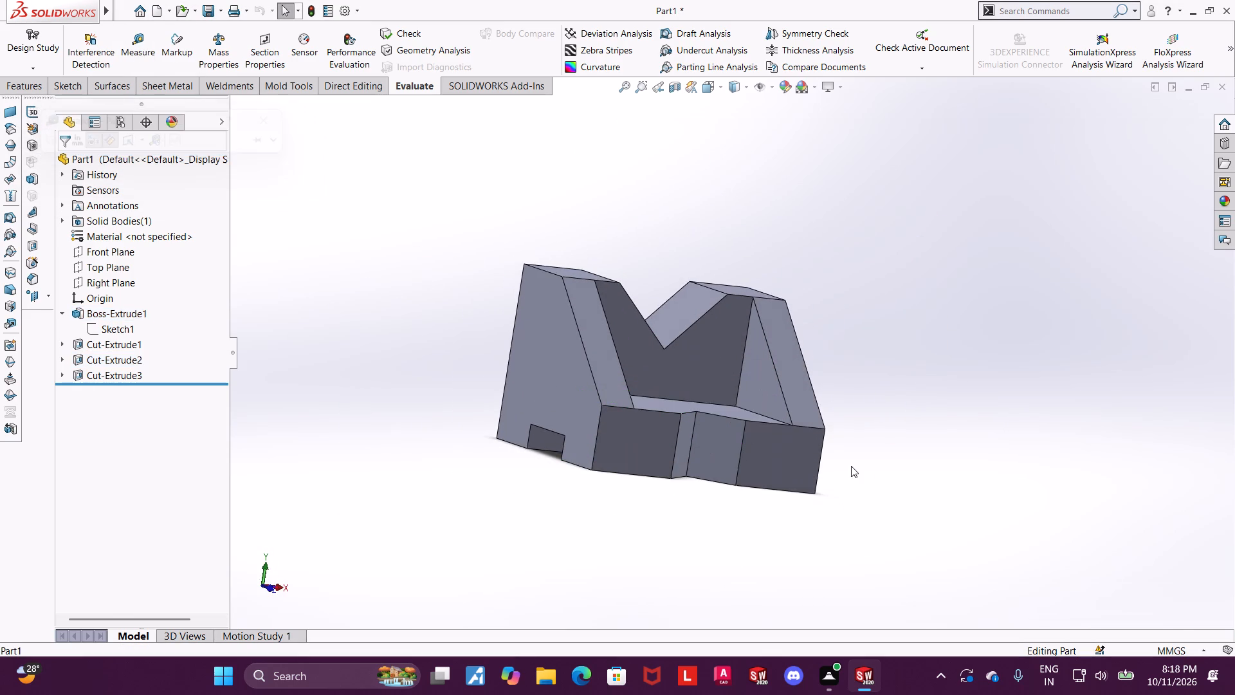
# Examine the whole block's shape from several angles and in an isometric view.
pyautogui.moveTo(877, 472); pyautogui.dragTo(903, 523, button='middle')
pyautogui.scroll(-2, 860, 411)
pyautogui.scroll(1, 871, 427)
pyautogui.moveTo(872, 427); pyautogui.dragTo(841, 497, button='middle')
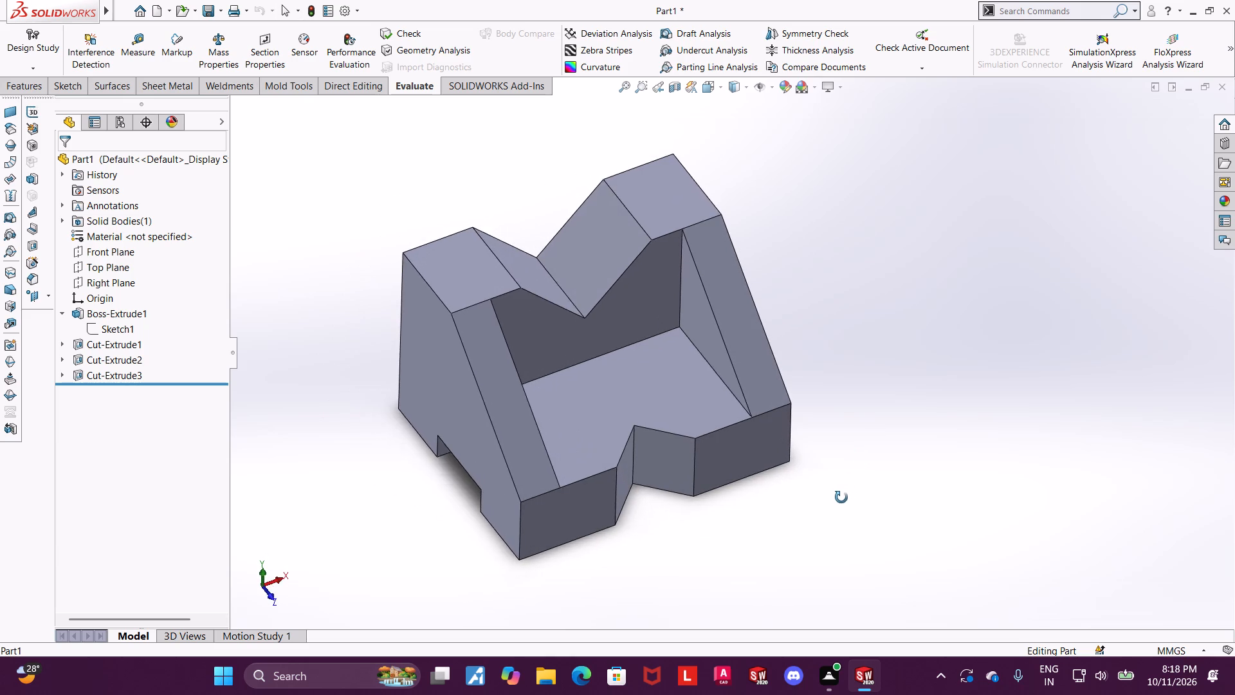
pyautogui.moveTo(841, 497); pyautogui.dragTo(852, 476, button='middle')
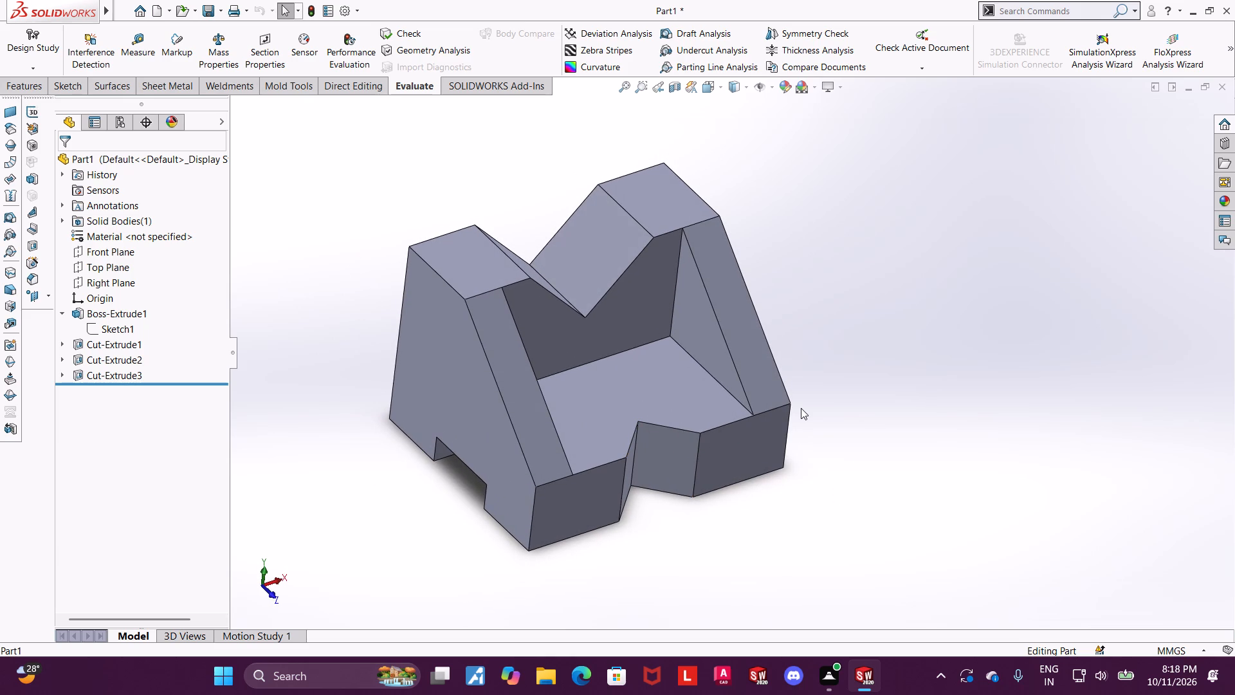
pyautogui.scroll(2, 801, 408)
pyautogui.scroll(-2, 696, 379)
pyautogui.moveTo(697, 383); pyautogui.dragTo(726, 396, button='middle')
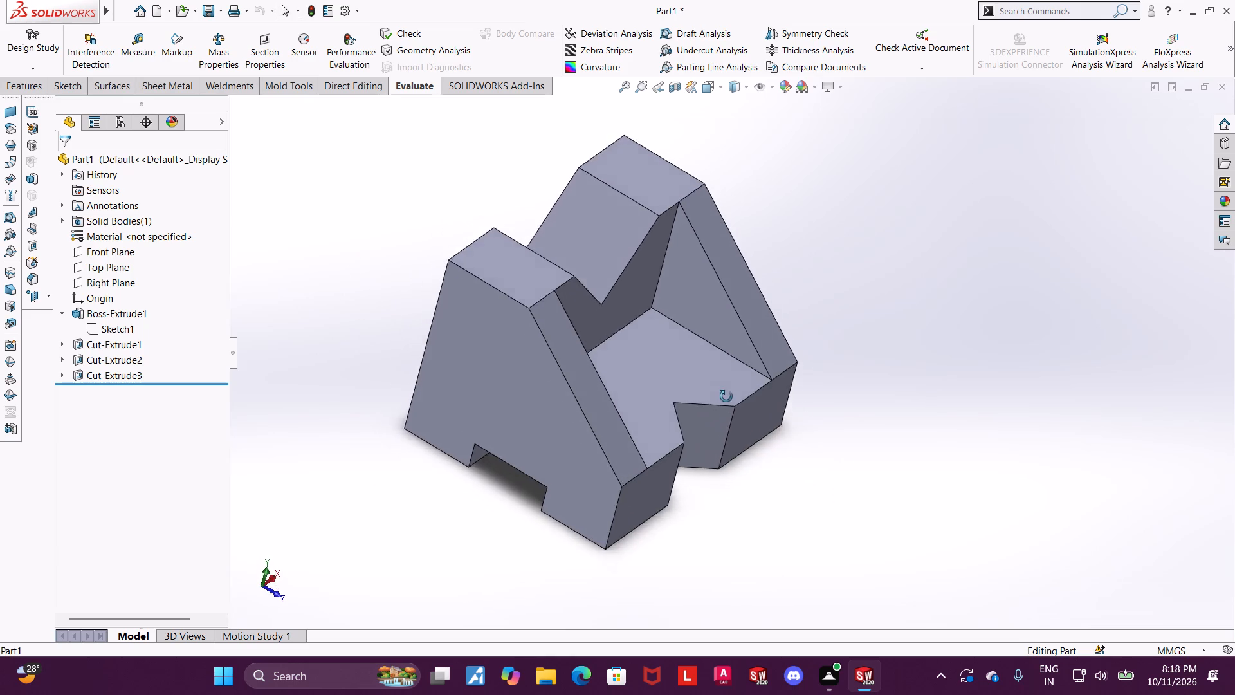
pyautogui.moveTo(726, 396); pyautogui.dragTo(691, 364, button='middle')
pyautogui.click(715, 88)
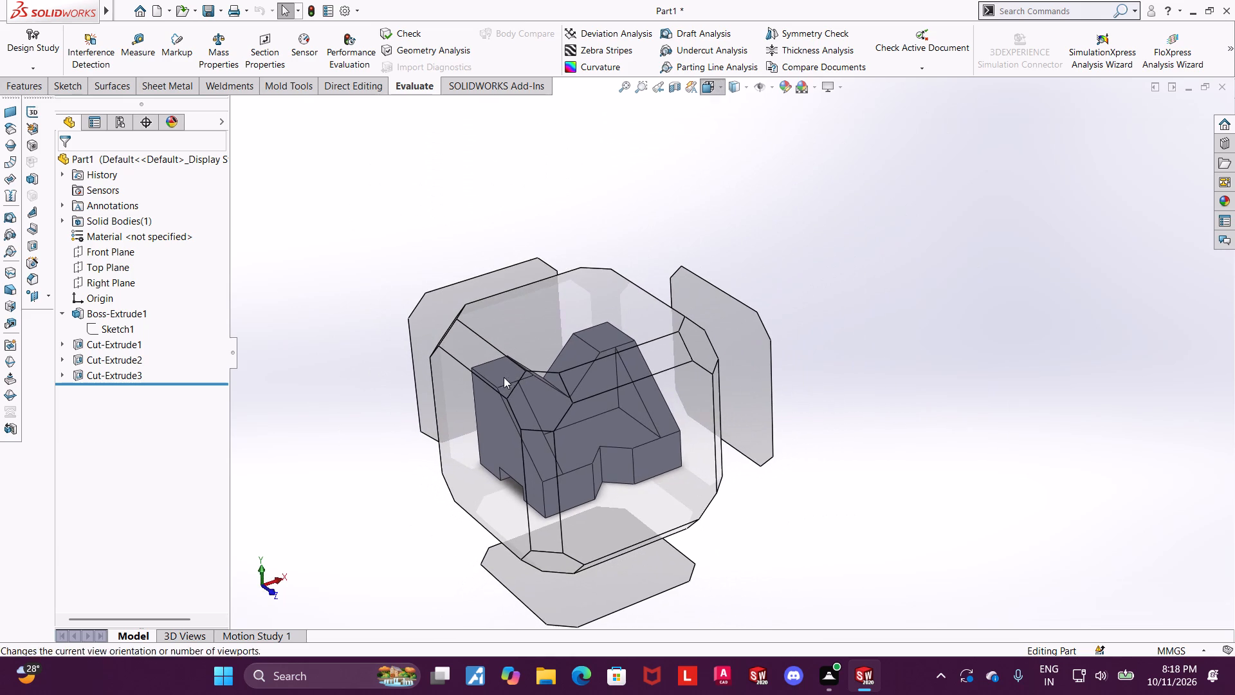
pyautogui.click(530, 398)
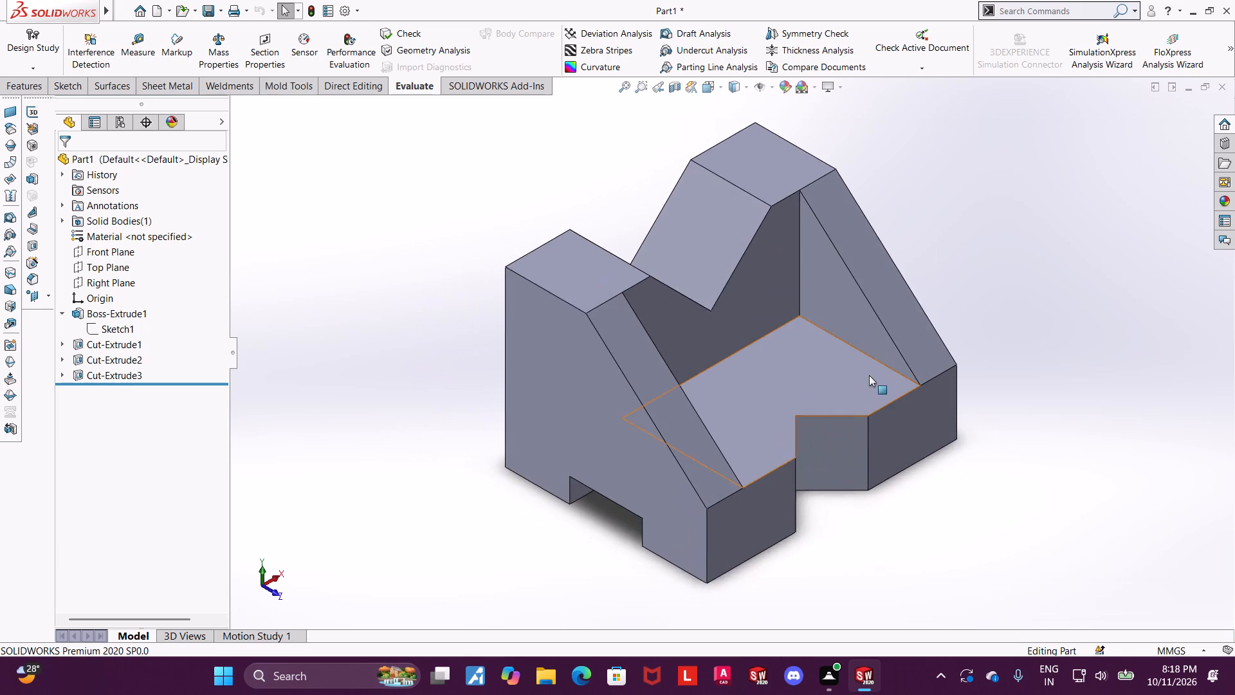
pyautogui.scroll(-1, 886, 376)
pyautogui.scroll(2, 886, 376)
pyautogui.scroll(-1, 707, 268)
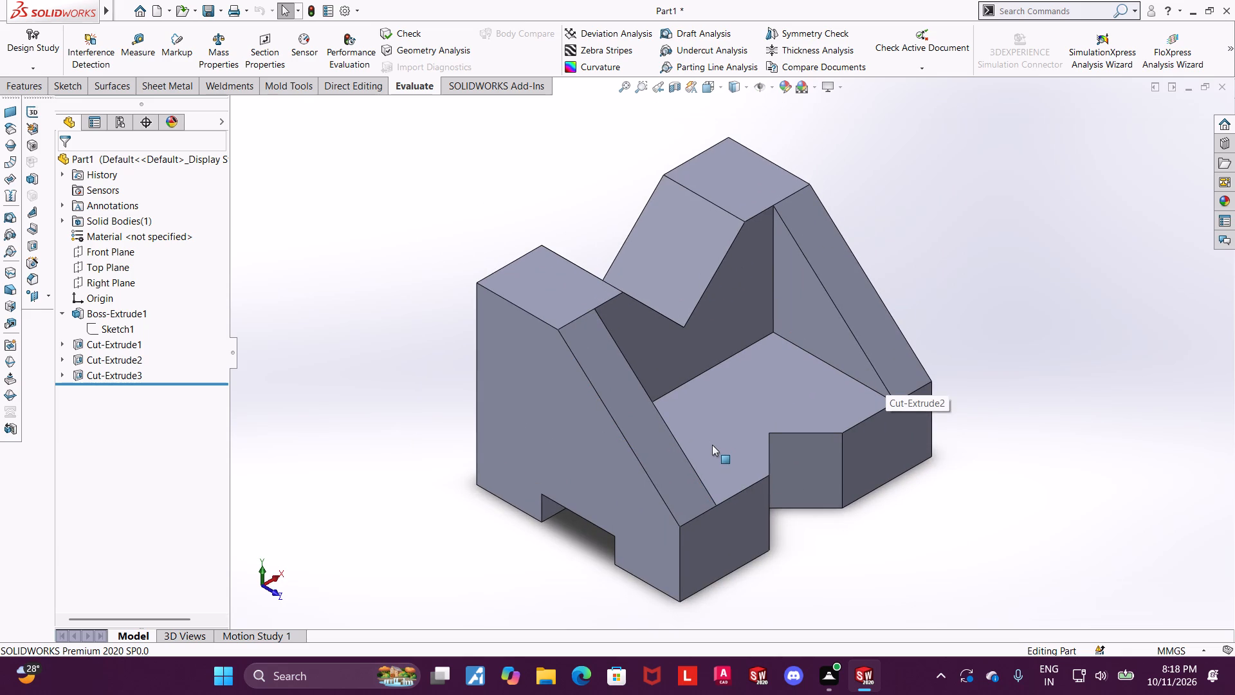
pyautogui.scroll(-1, 712, 445)
pyautogui.scroll(1, 712, 445)
pyautogui.moveTo(1021, 391); pyautogui.dragTo(1026, 437, button='middle')
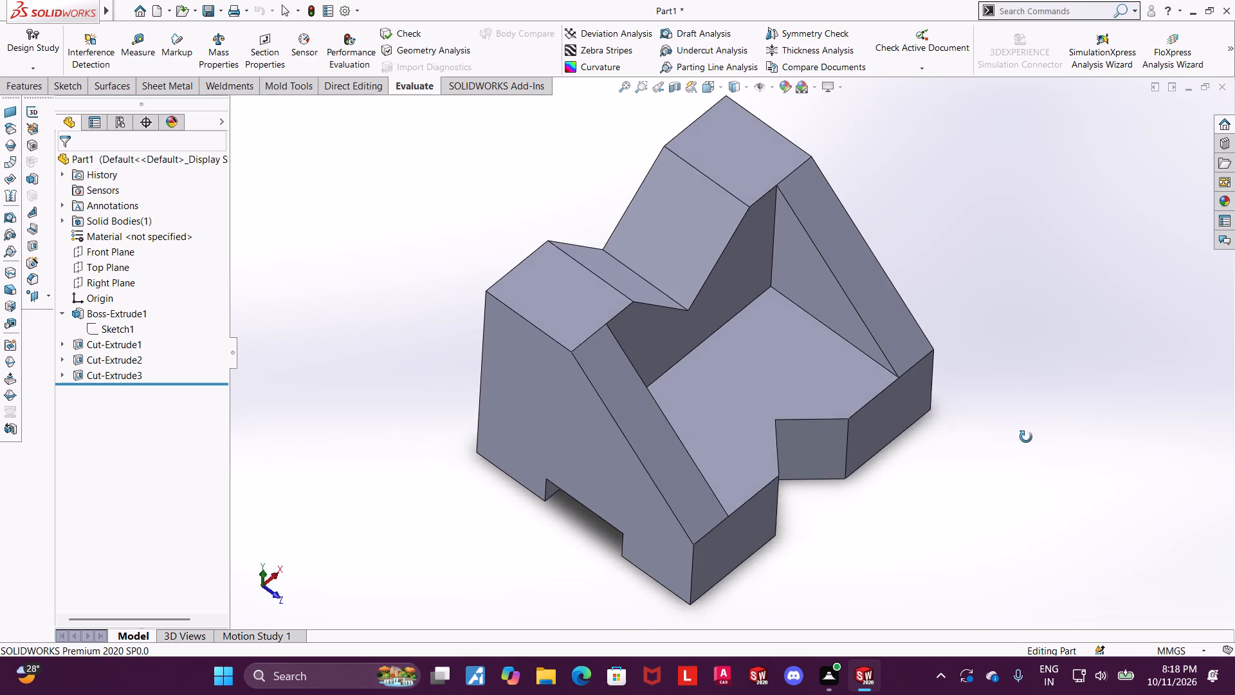
pyautogui.moveTo(1026, 437); pyautogui.dragTo(1015, 371, button='middle')
pyautogui.click(704, 87)
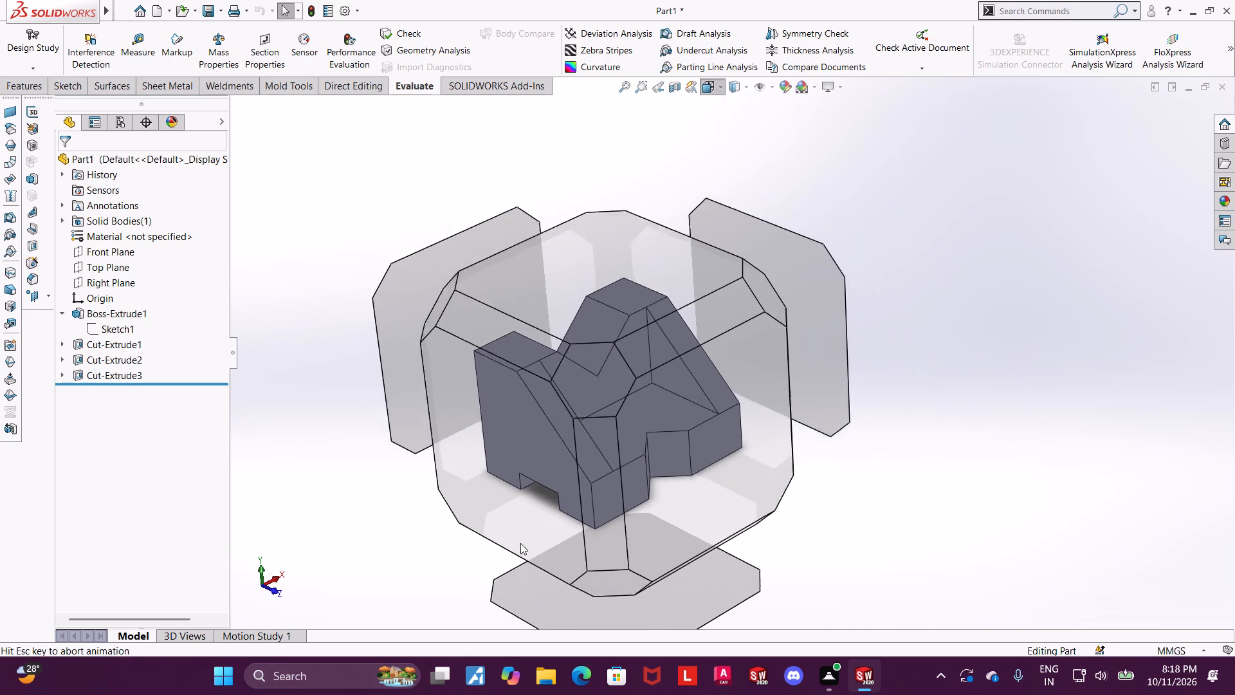
pyautogui.click(549, 432)
pyautogui.scroll(-1, 740, 279)
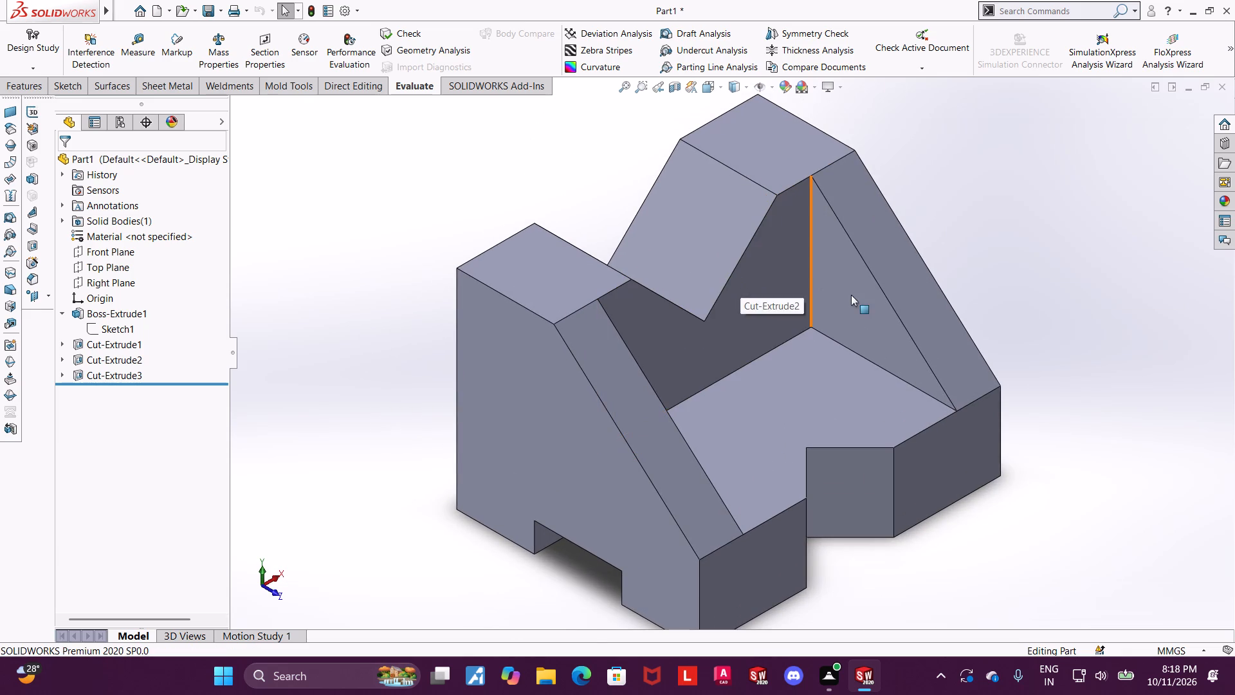
pyautogui.scroll(1, 852, 358)
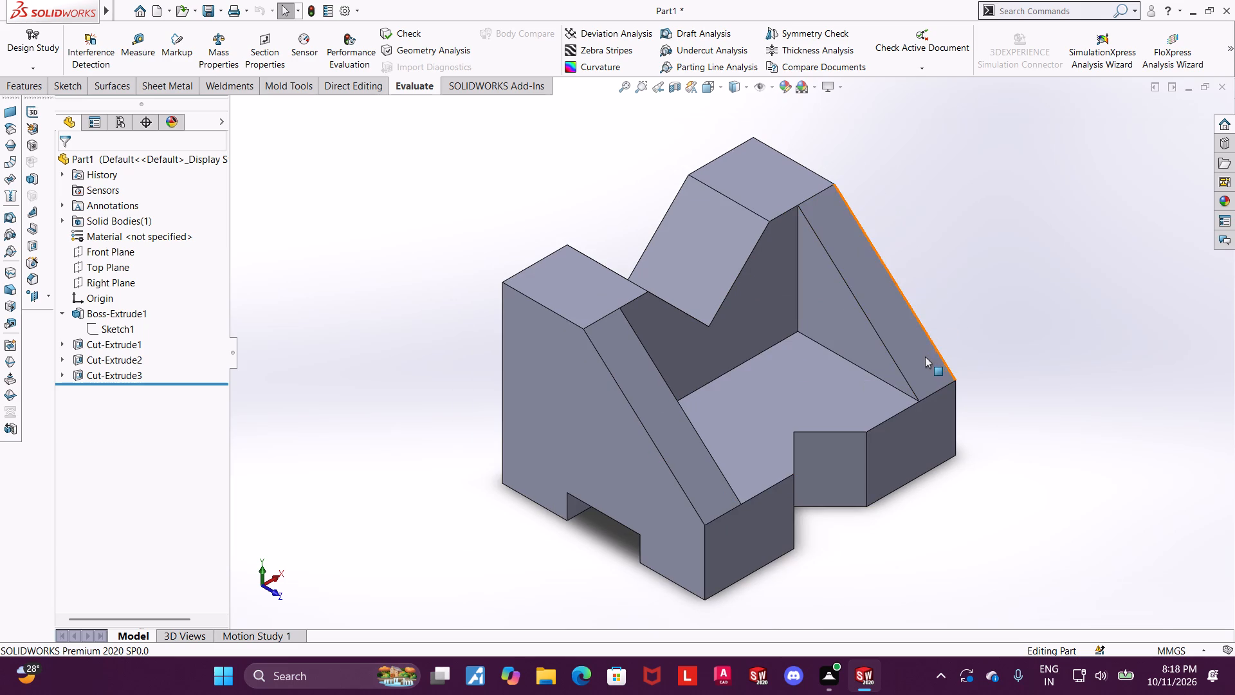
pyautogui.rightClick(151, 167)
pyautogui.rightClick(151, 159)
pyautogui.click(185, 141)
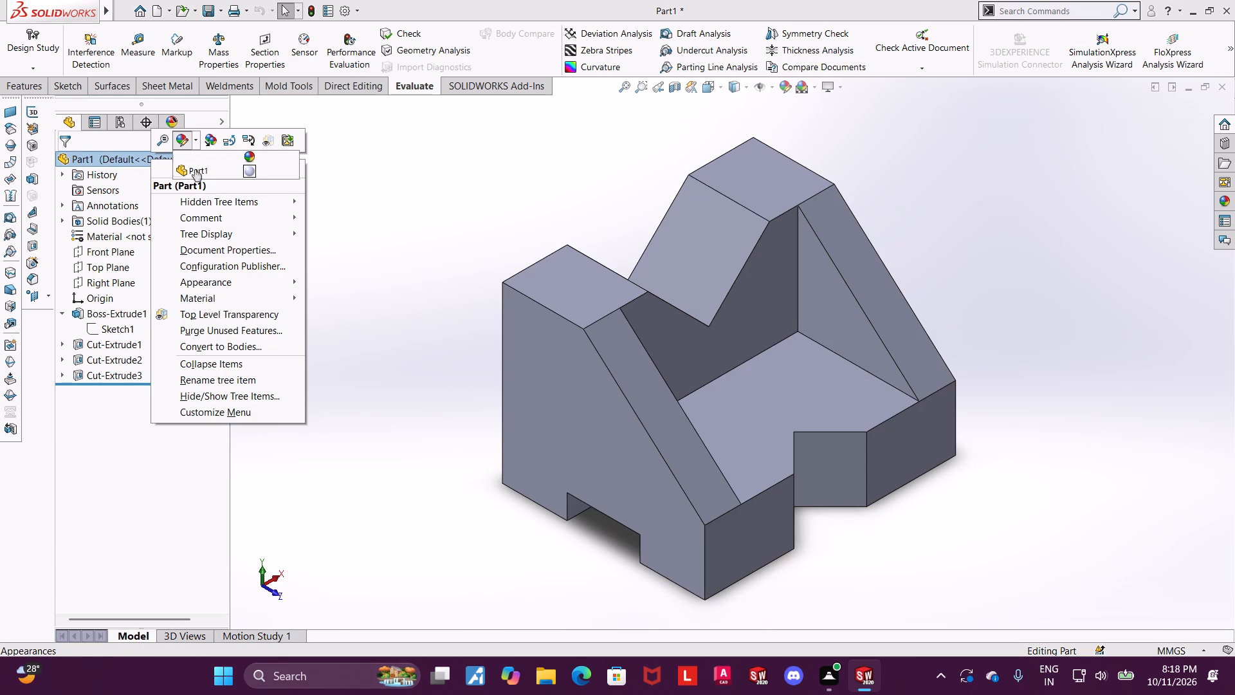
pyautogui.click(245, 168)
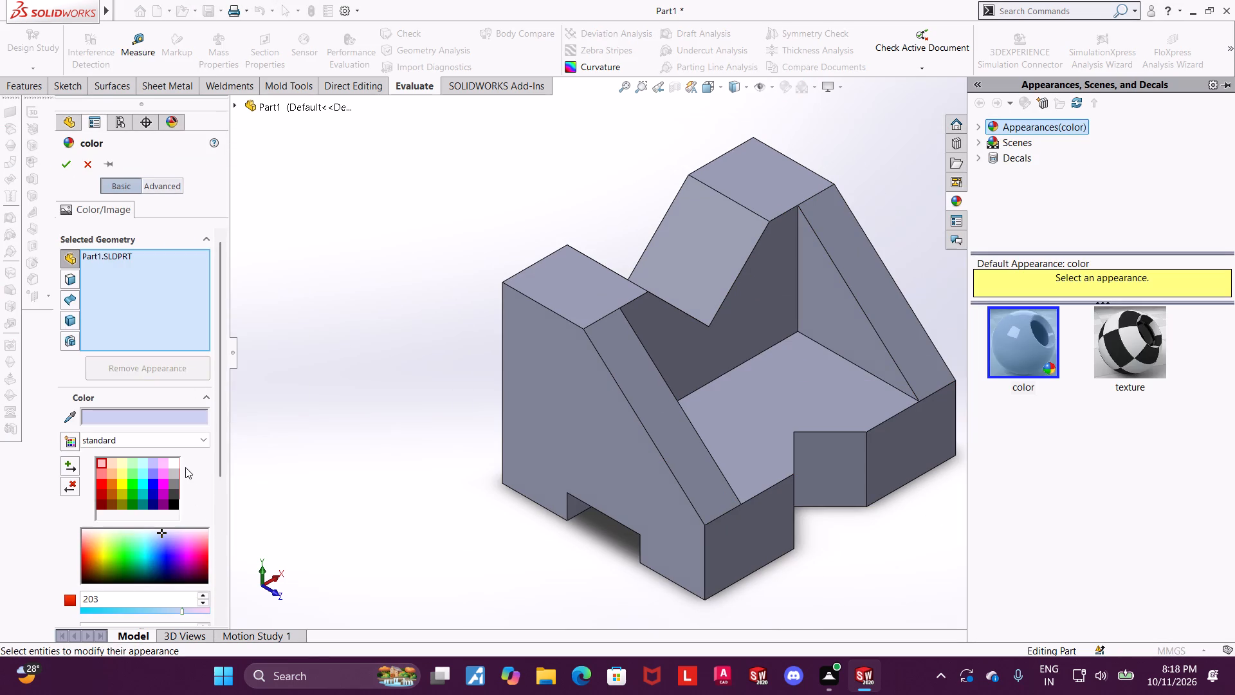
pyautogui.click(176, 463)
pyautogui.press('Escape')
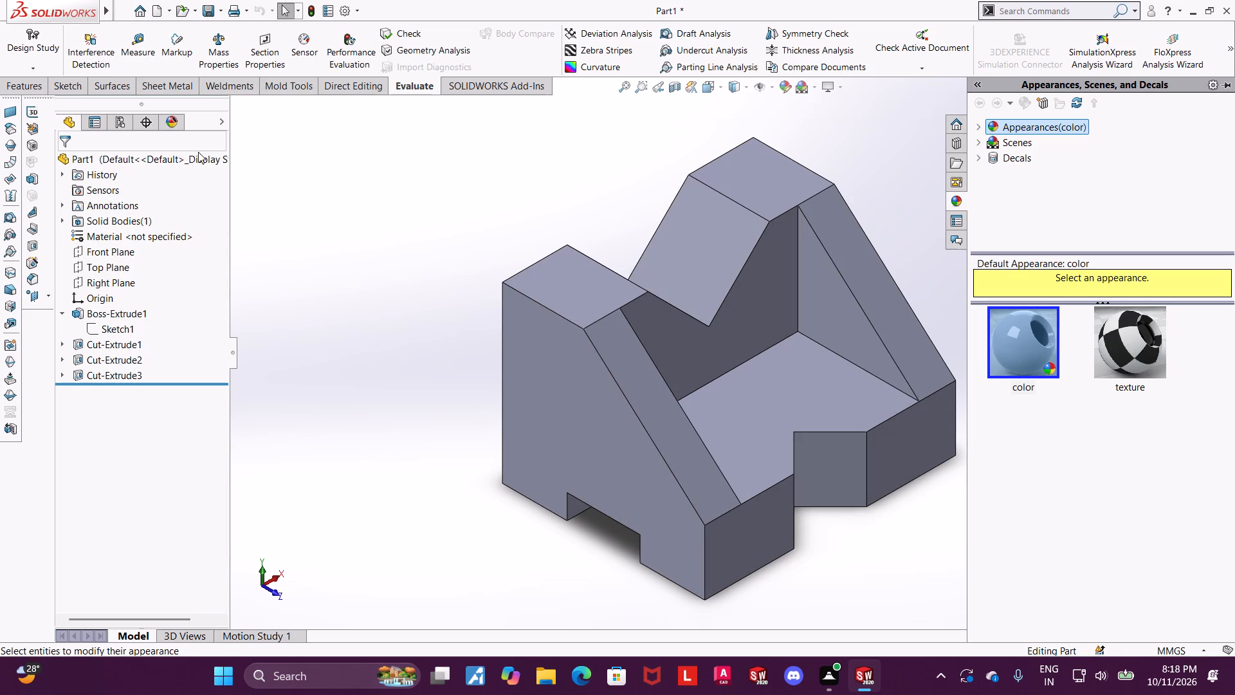
# Change the whole part's appearance to plain white from the standard colour palette.
pyautogui.click(198, 152)
pyautogui.rightClick(204, 152)
pyautogui.click(239, 132)
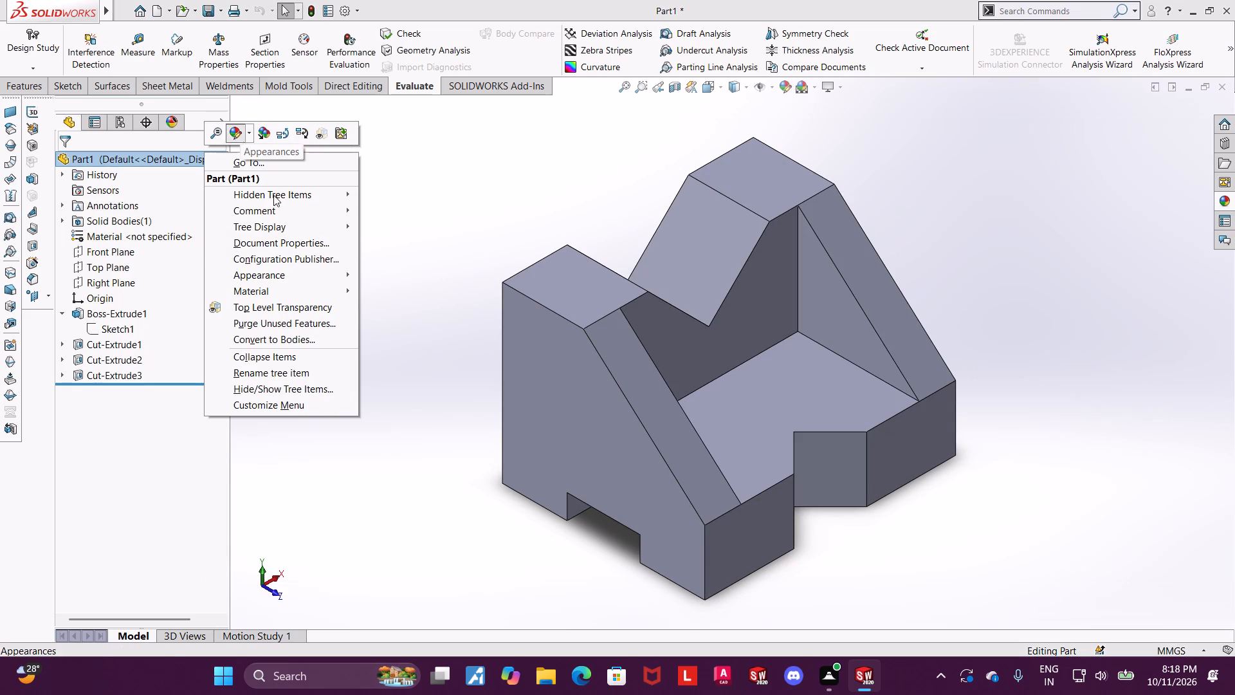
pyautogui.click(237, 134)
pyautogui.click(300, 163)
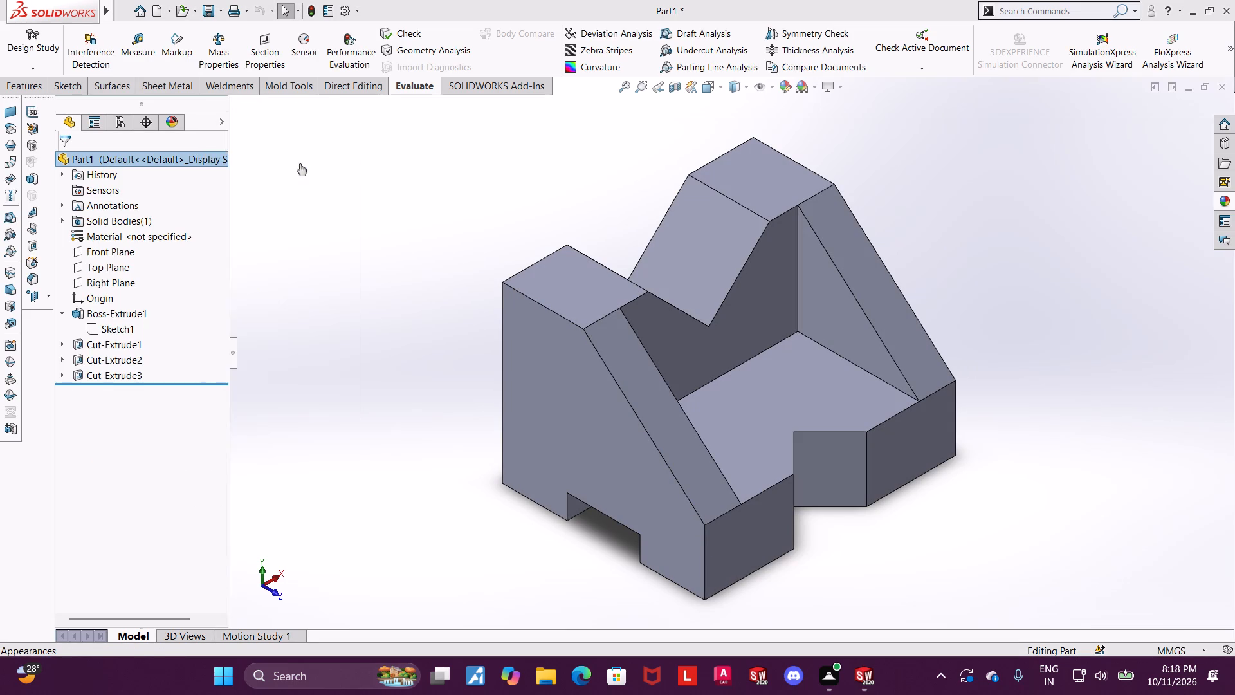
pyautogui.click(171, 463)
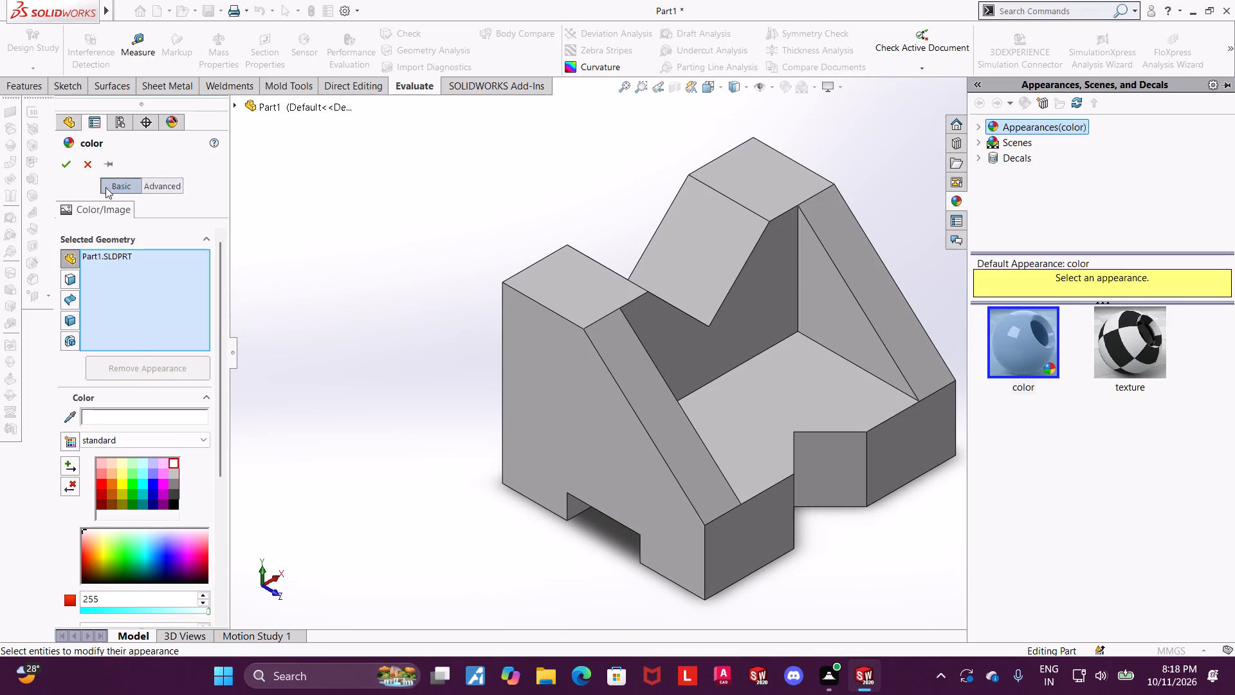
pyautogui.click(64, 165)
pyautogui.click(881, 123)
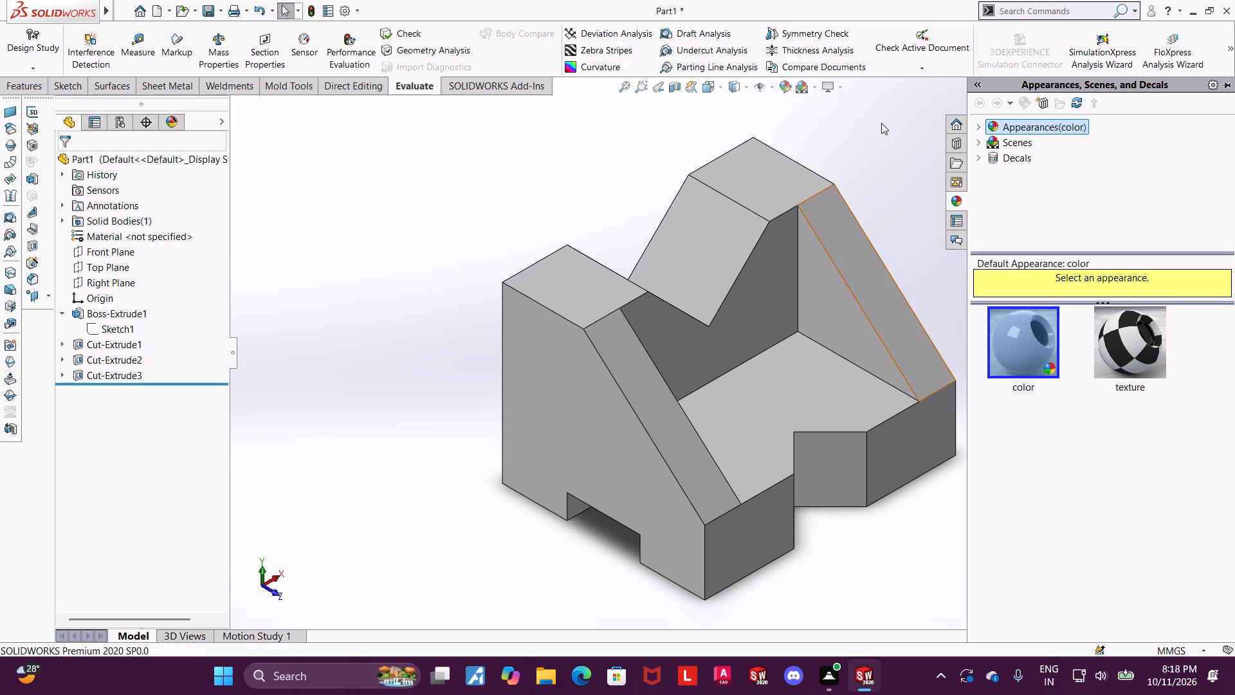
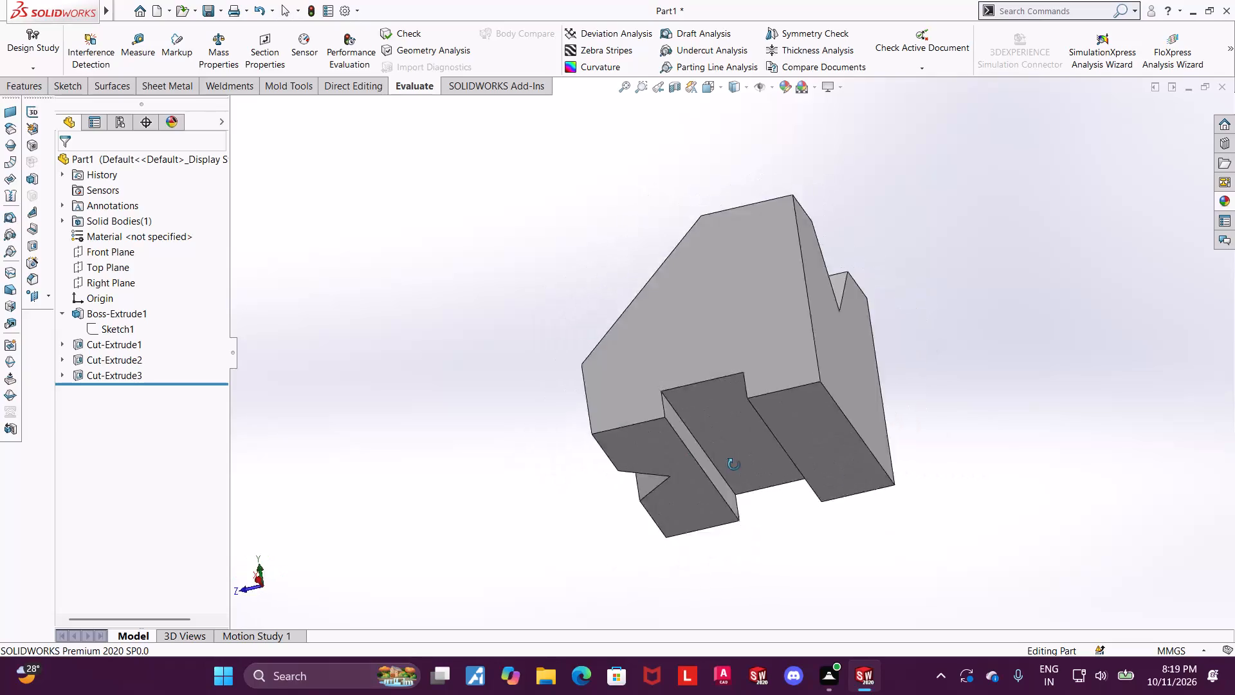
# Measure between the two sloped faces of the small V-shaped floor notch at the block's front bottom.
pyautogui.scroll(1, 871, 301)
pyautogui.moveTo(870, 301); pyautogui.dragTo(855, 297, button='middle')
pyautogui.scroll(-2, 908, 467)
pyautogui.moveTo(636, 350); pyautogui.dragTo(720, 506, button='middle')
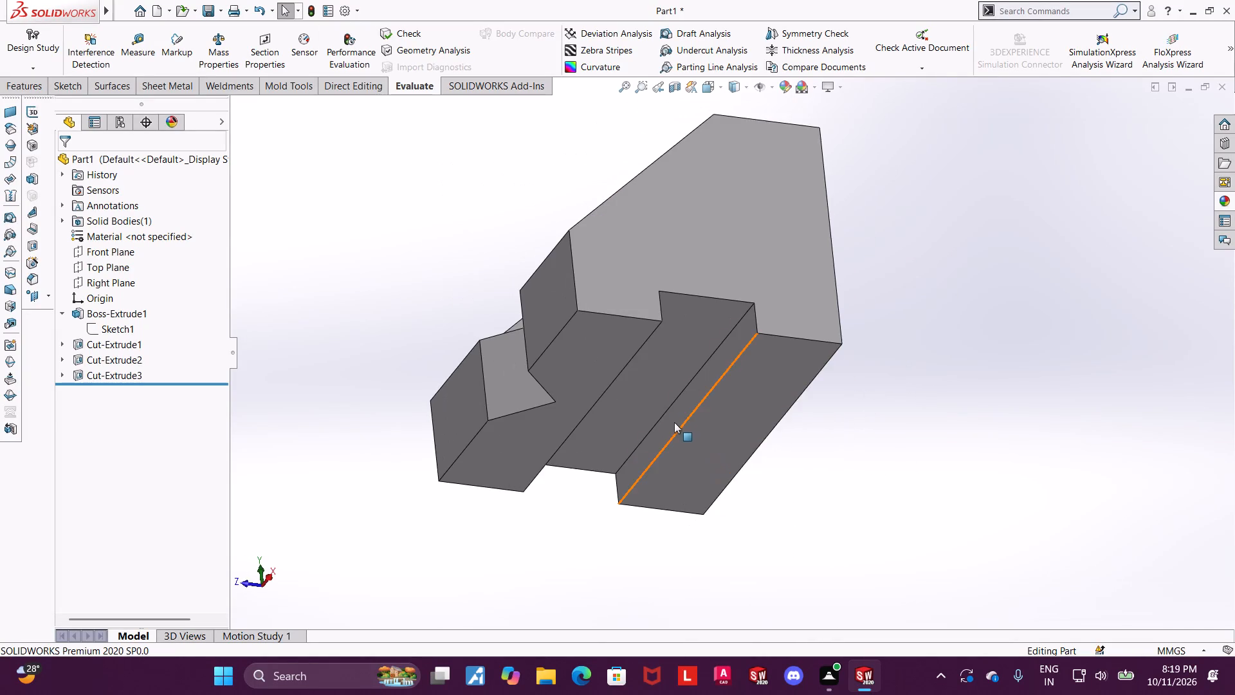
pyautogui.moveTo(673, 422); pyautogui.dragTo(720, 445, button='middle')
pyautogui.scroll(1, 580, 319)
pyautogui.scroll(-3, 651, 411)
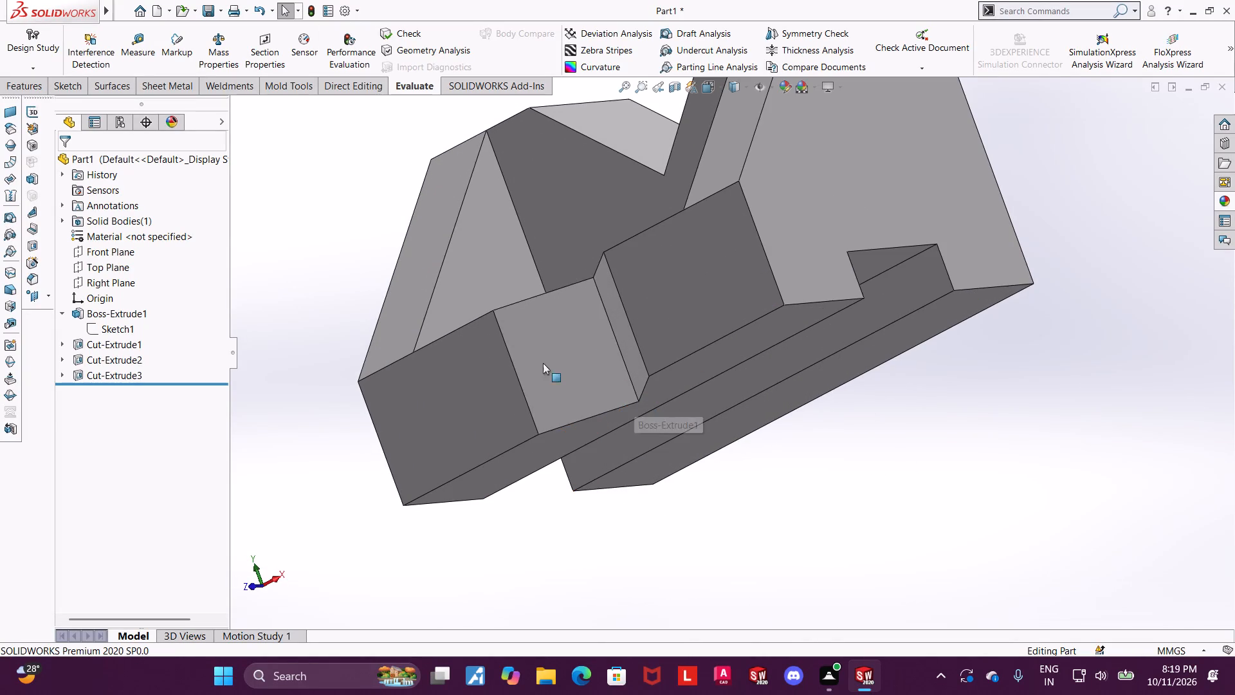
pyautogui.moveTo(558, 364); pyautogui.dragTo(598, 403, button='middle')
pyautogui.click(147, 50)
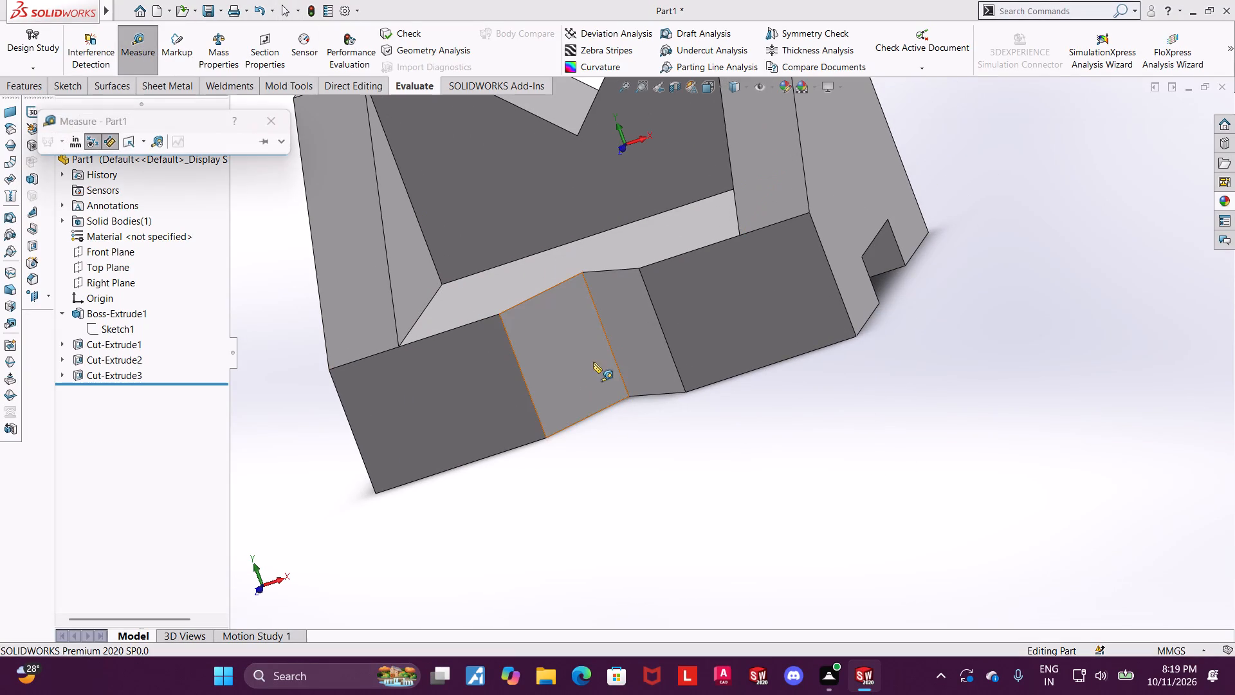
pyautogui.click(579, 361)
pyautogui.click(632, 350)
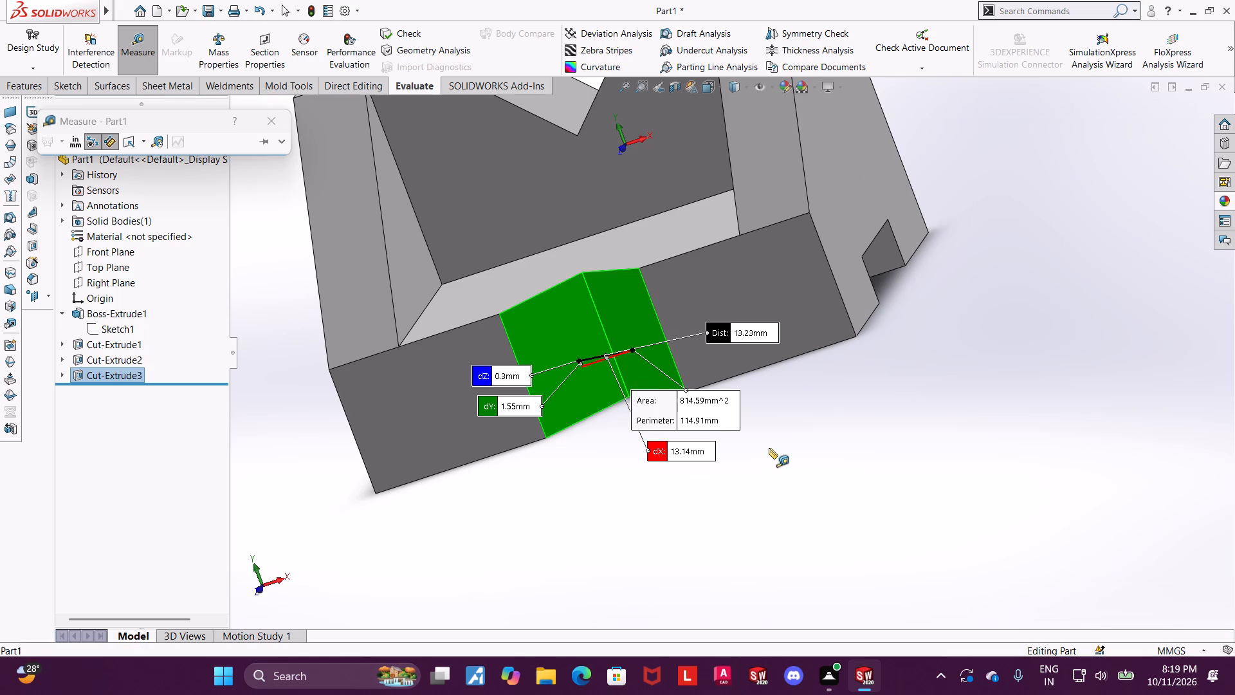
# Try to measure between the two sloped faces of the large V-notch in the top of the block.
pyautogui.scroll(3, 769, 448)
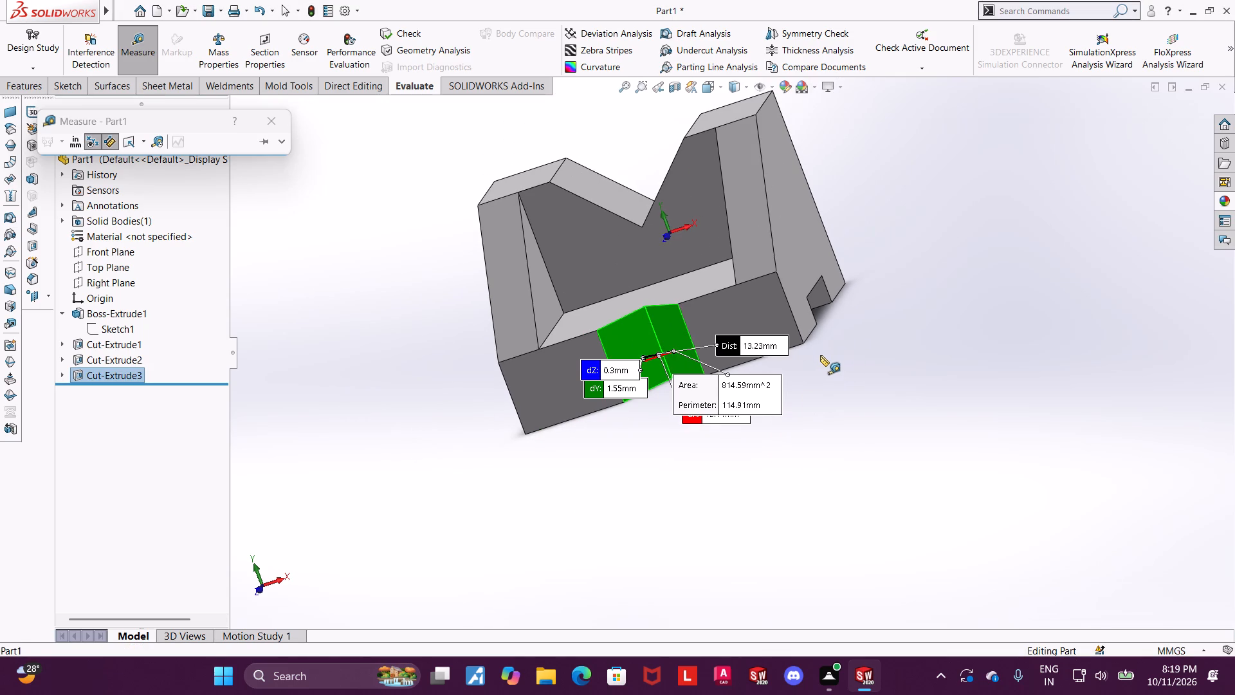
pyautogui.moveTo(821, 355); pyautogui.dragTo(834, 396, button='middle')
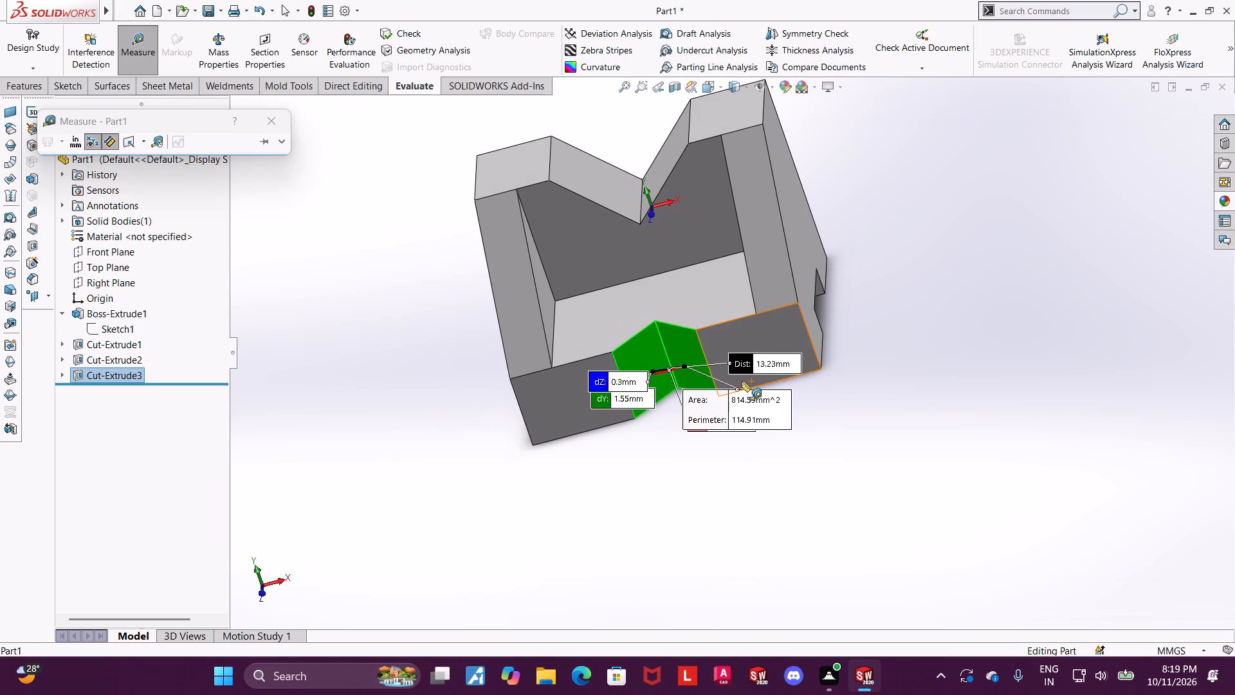
pyautogui.scroll(-5, 704, 358)
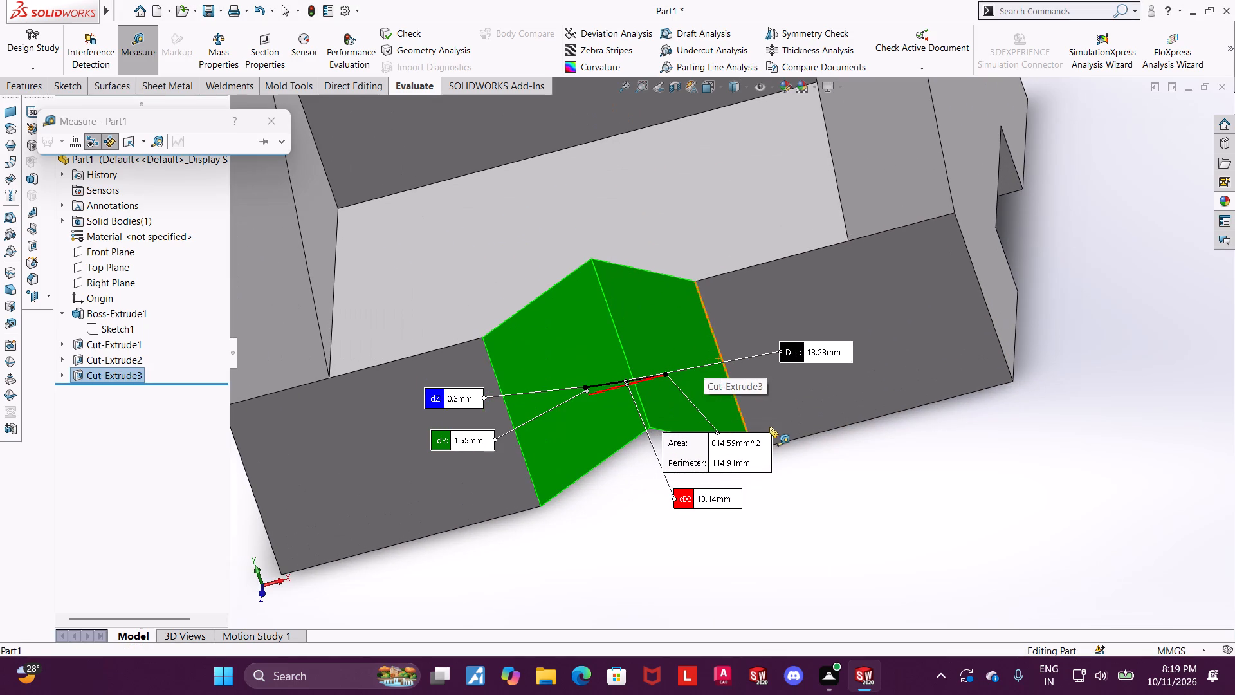
pyautogui.scroll(7, 764, 427)
pyautogui.moveTo(726, 266); pyautogui.dragTo(761, 359, button='middle')
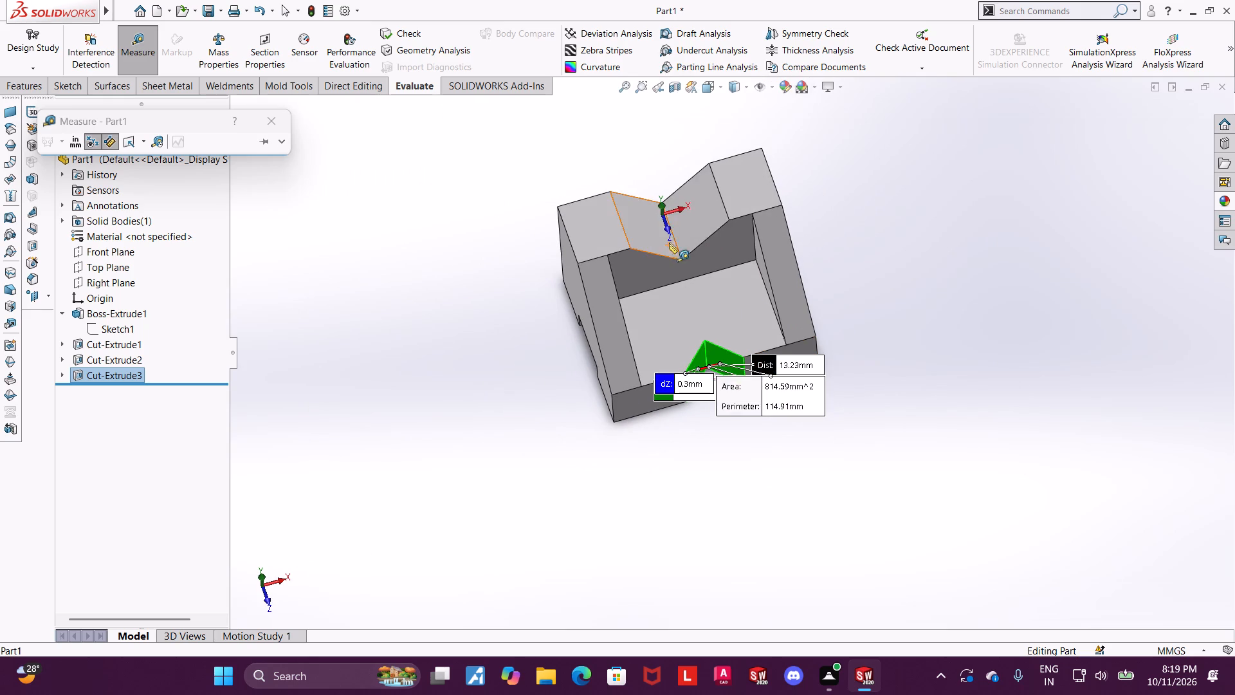
pyautogui.click(639, 239)
pyautogui.click(694, 220)
pyautogui.scroll(2, 722, 207)
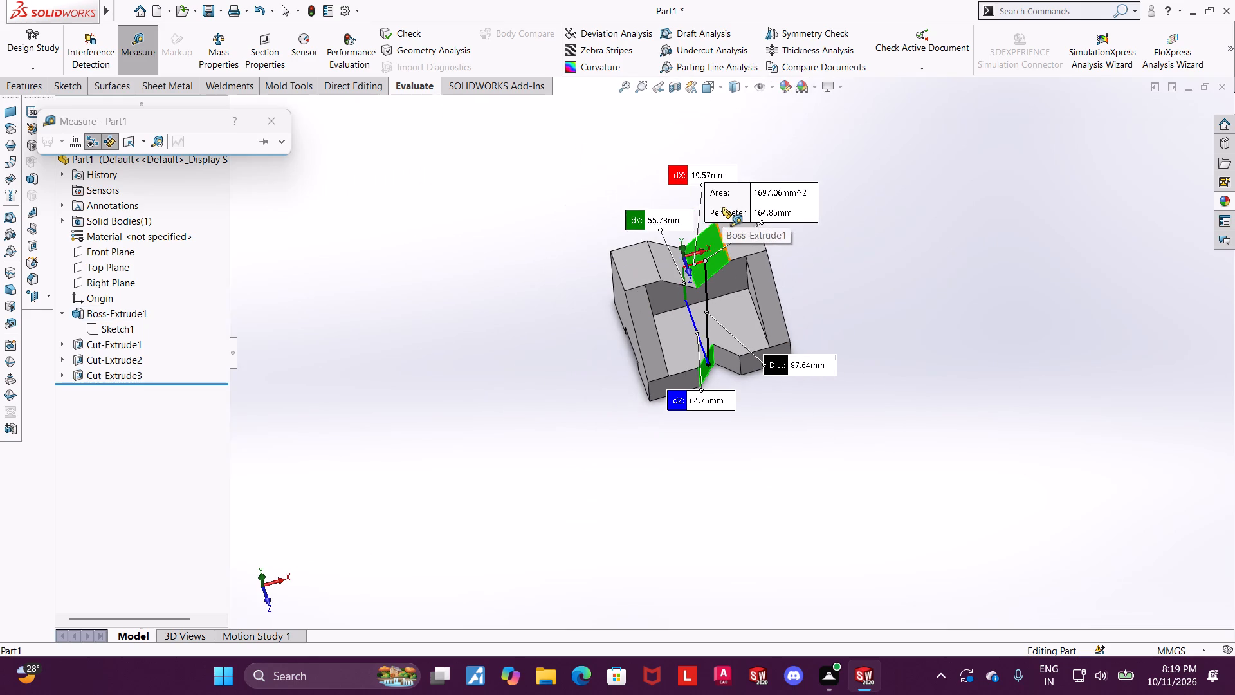
pyautogui.scroll(-2, 722, 207)
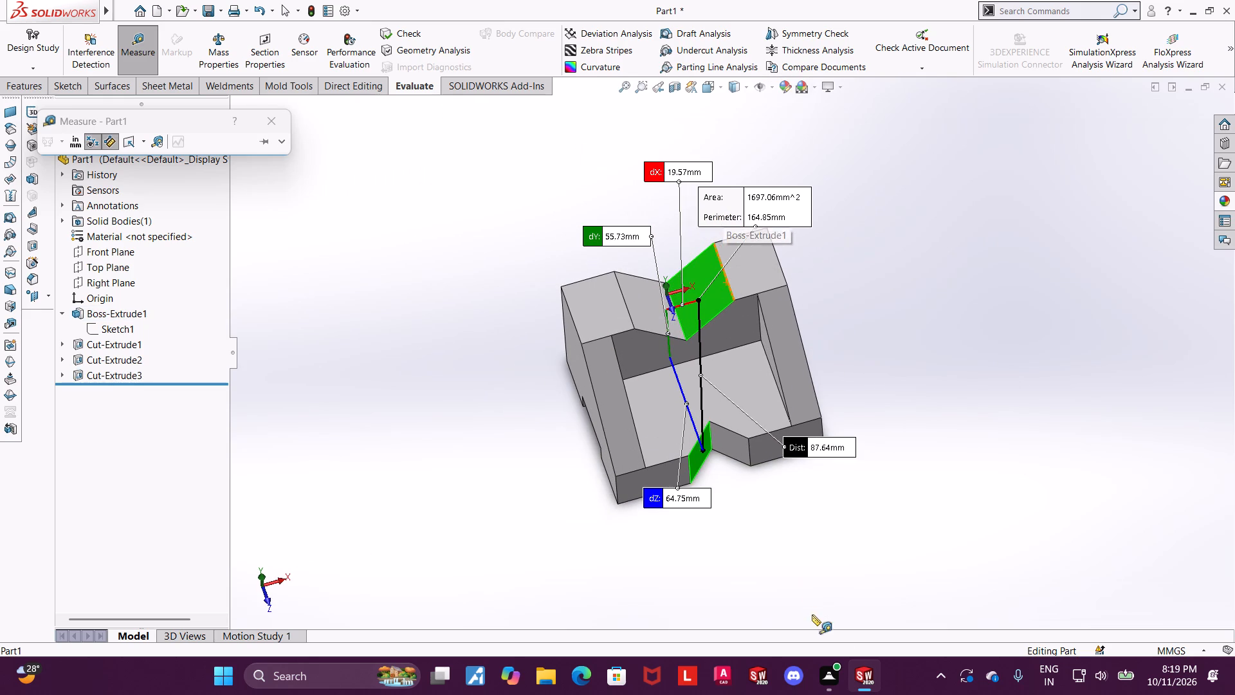
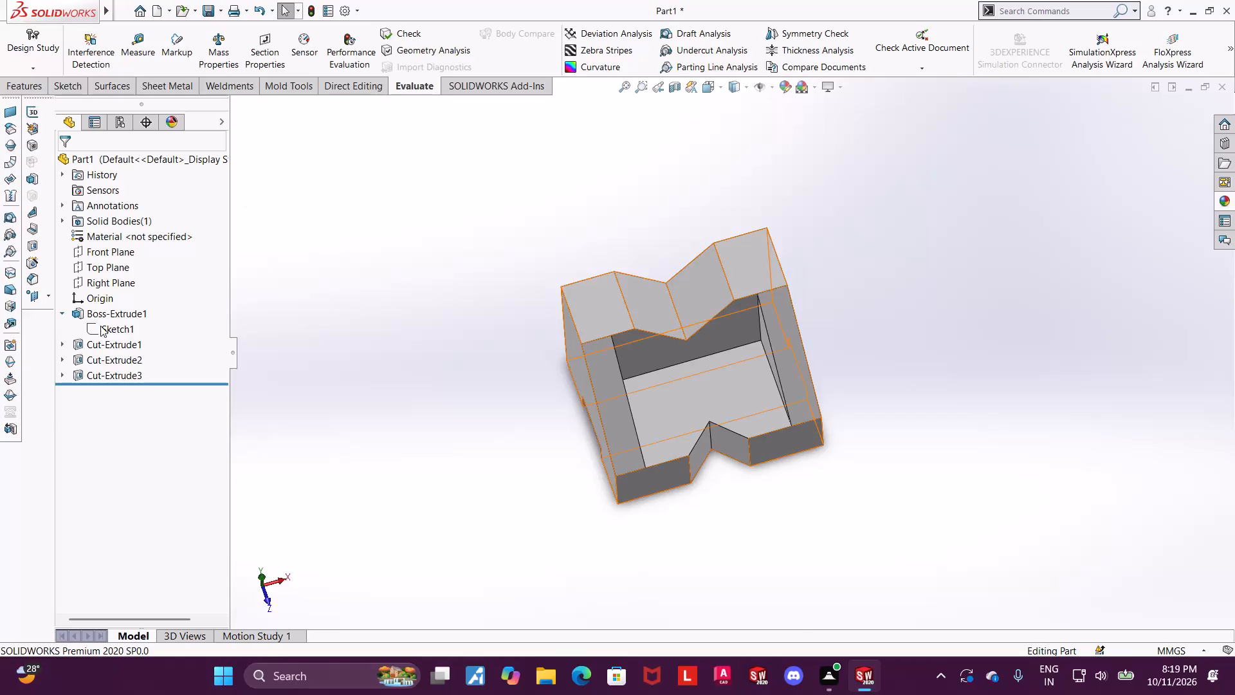
# Examine the dimensions in the base extrusion's sketch, including the overall size and the large V-notch.
pyautogui.click(100, 328)
pyautogui.moveTo(477, 376); pyautogui.dragTo(466, 270, button='middle')
pyautogui.scroll(-1, 731, 328)
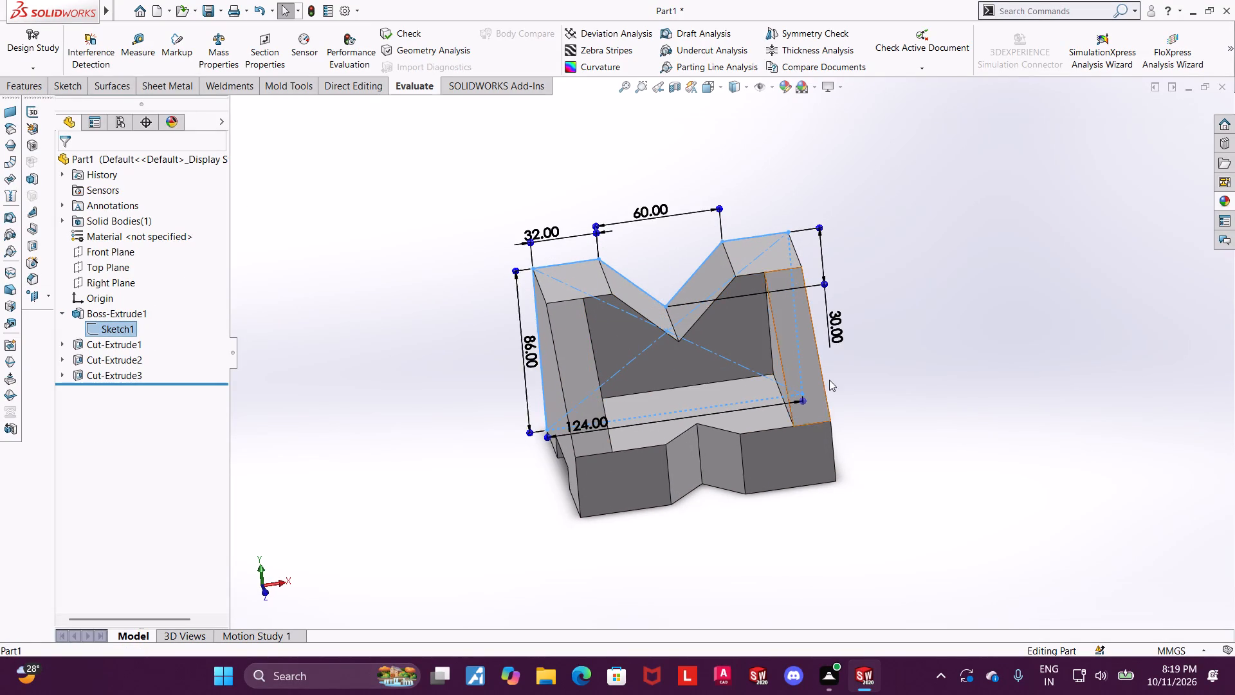
pyautogui.scroll(2, 829, 380)
pyautogui.scroll(-3, 766, 402)
pyautogui.scroll(3, 839, 358)
pyautogui.moveTo(837, 377); pyautogui.dragTo(854, 361, button='middle')
pyautogui.click(852, 364)
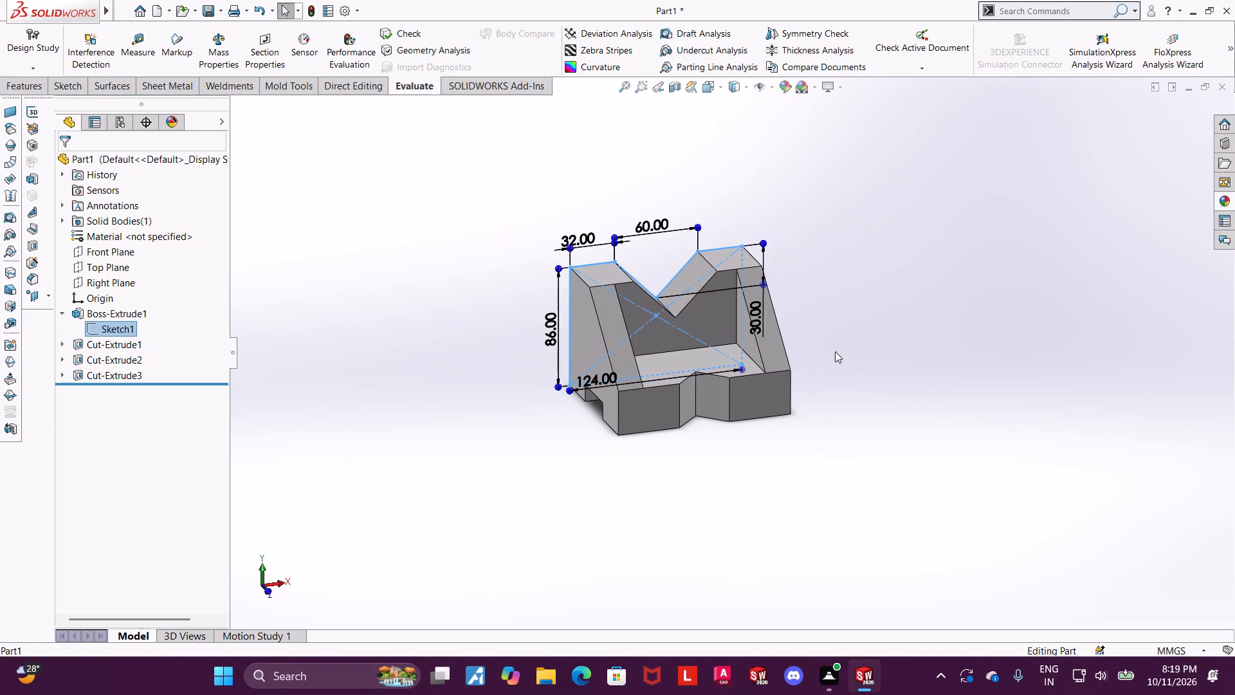
pyautogui.moveTo(827, 340); pyautogui.dragTo(854, 366, button='middle')
# Examine the dimensions in the first cut's sketch, covering the sloped front and the rectangular bottom slot.
pyautogui.click(67, 313)
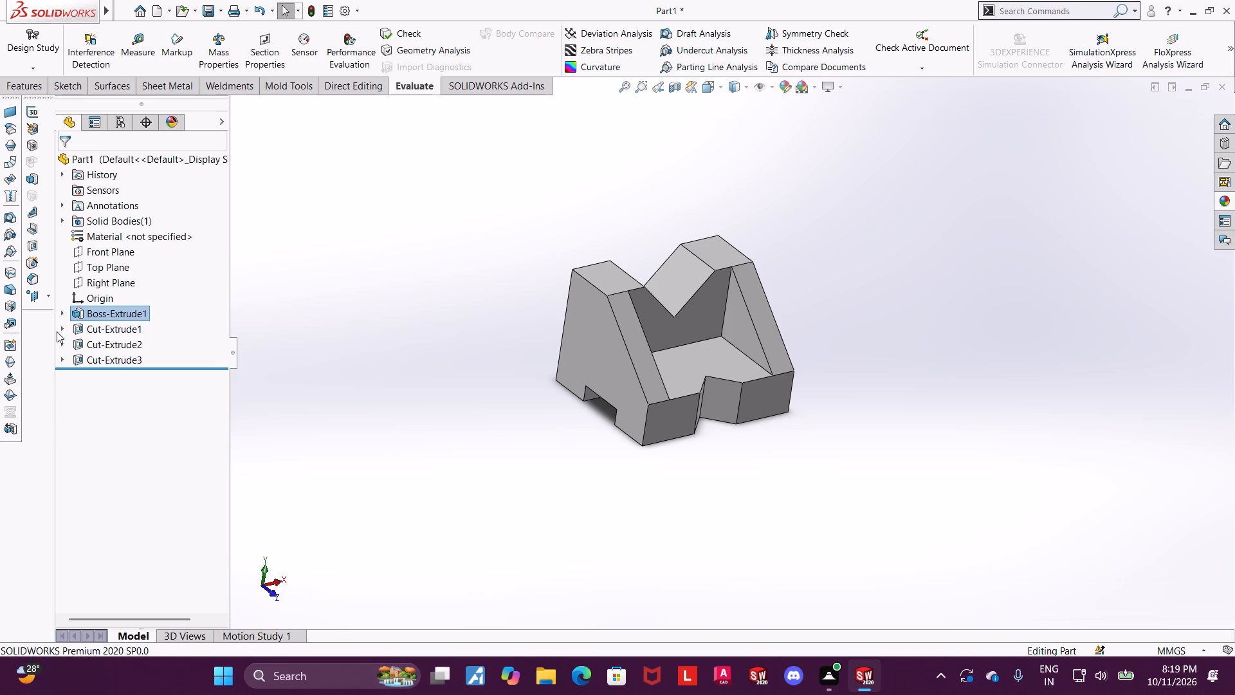
pyautogui.click(57, 329)
pyautogui.click(62, 328)
pyautogui.click(95, 342)
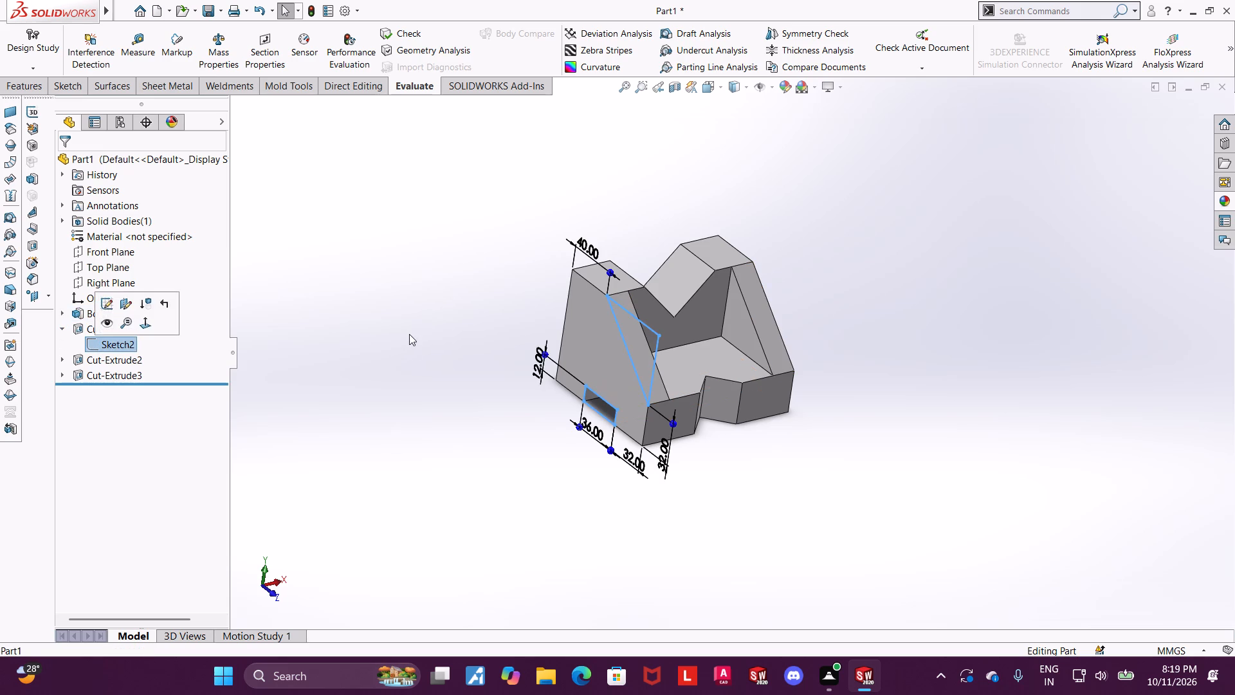
pyautogui.scroll(2, 490, 307)
pyautogui.scroll(-2, 611, 325)
pyautogui.click(924, 337)
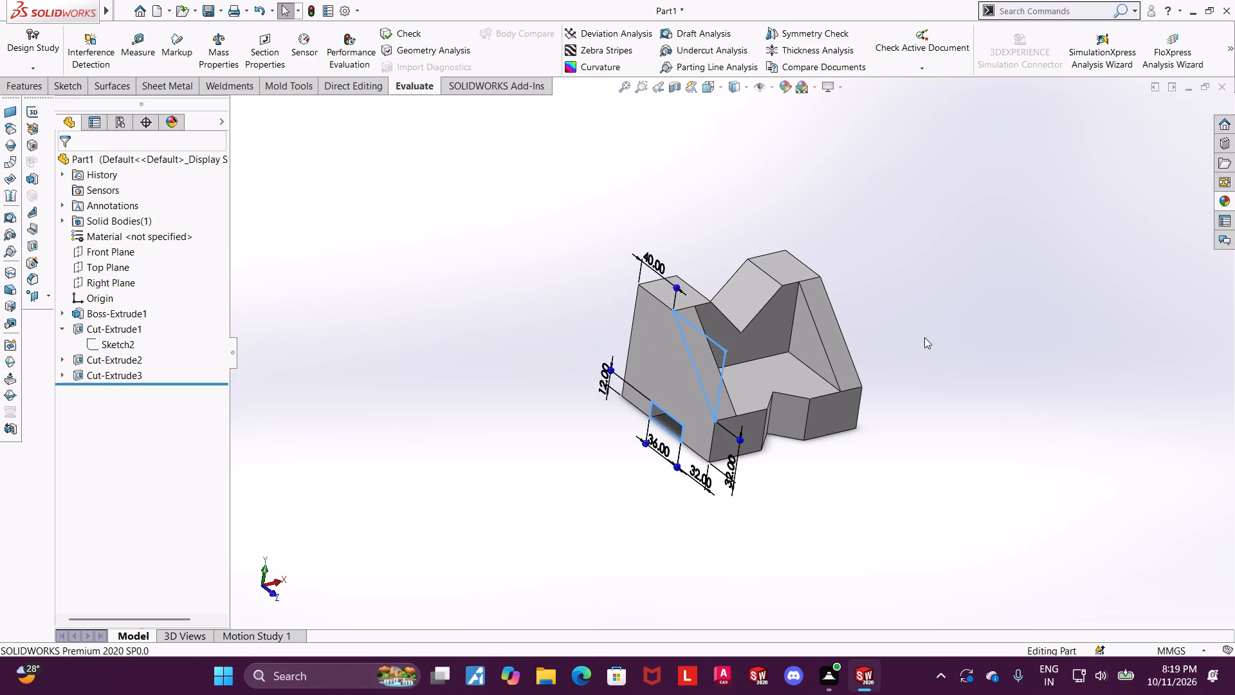
pyautogui.scroll(-2, 923, 324)
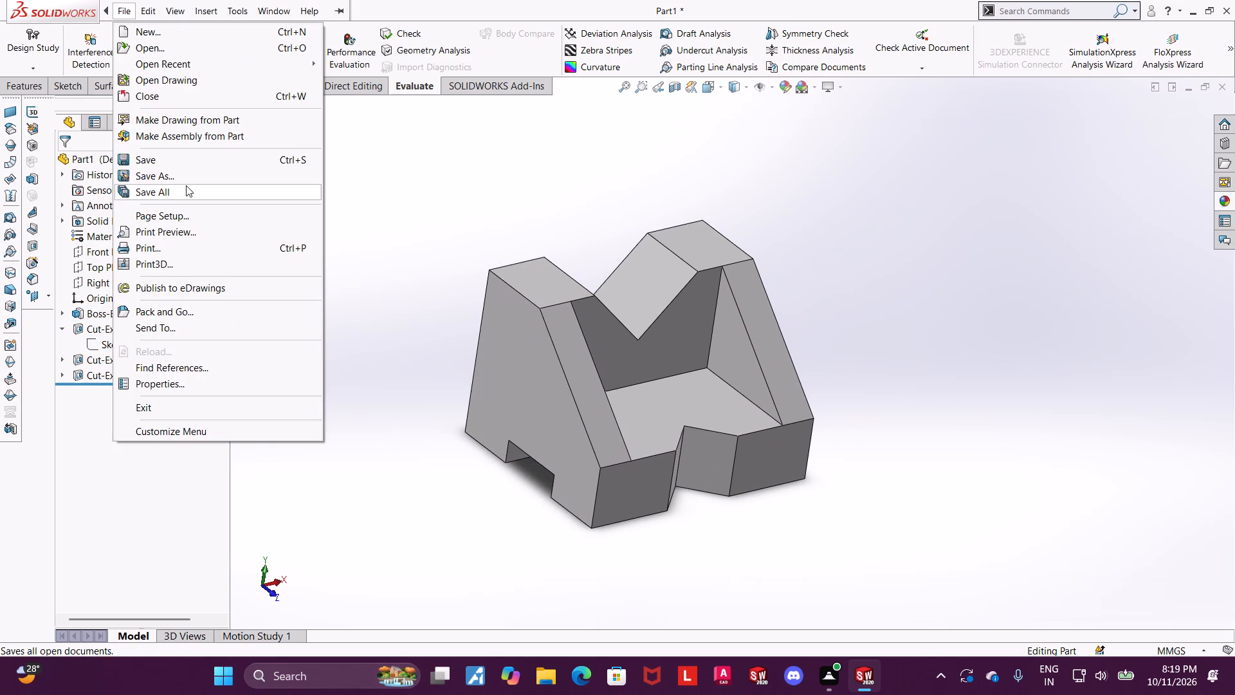
# Save the part in Downloads as a SOLIDWORKS Part named "double angled v block guide mount".
pyautogui.click(181, 171)
pyautogui.write('DOUBLE ANG')
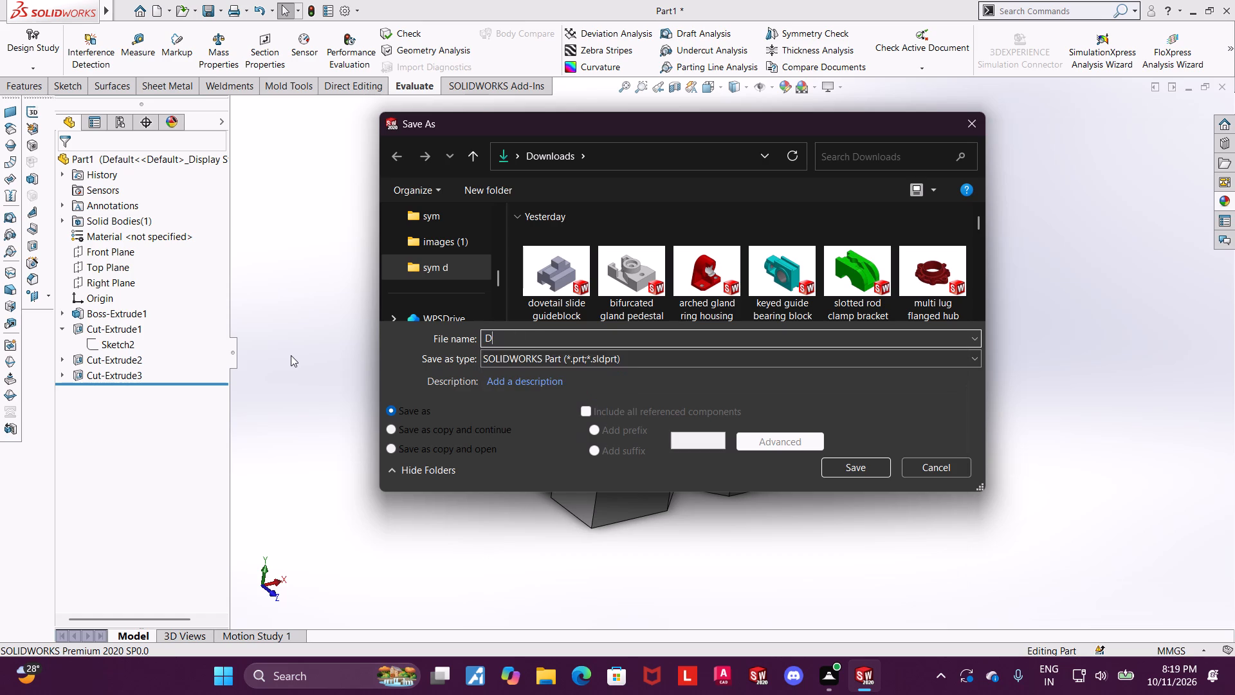
pyautogui.write('double angled v block gi')
pyautogui.press('BackSpace')
pyautogui.write('uide mount')
pyautogui.press('space')
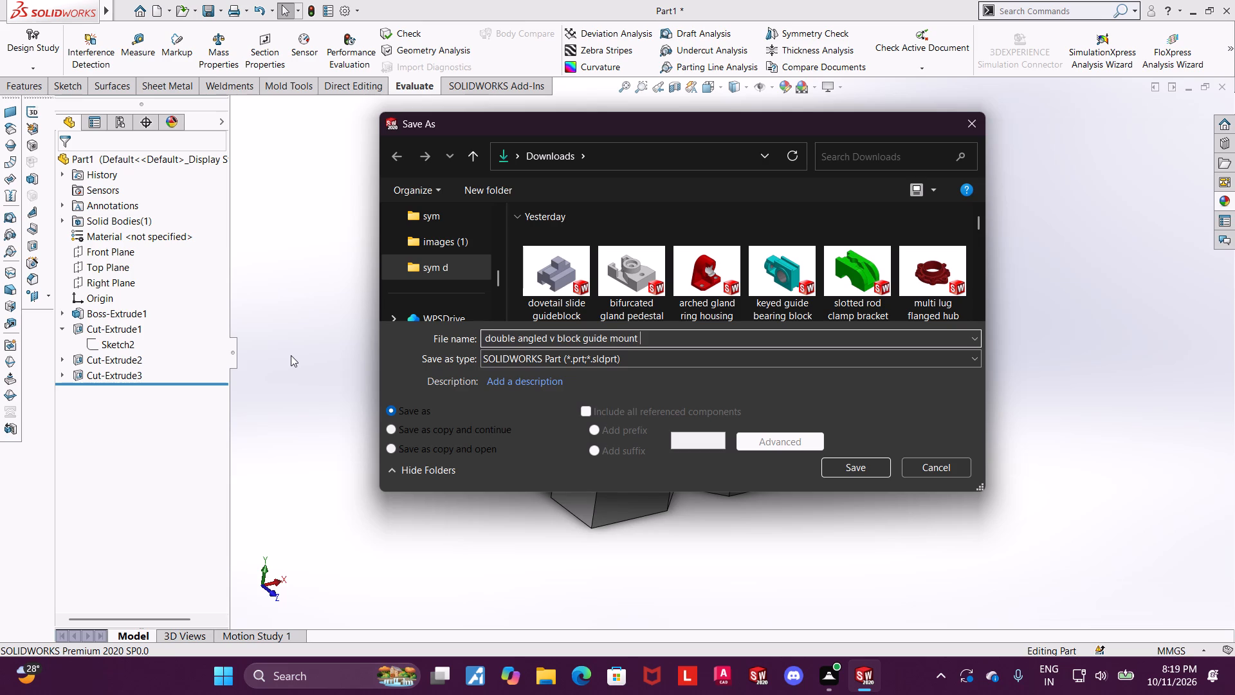
pyautogui.click(859, 469)
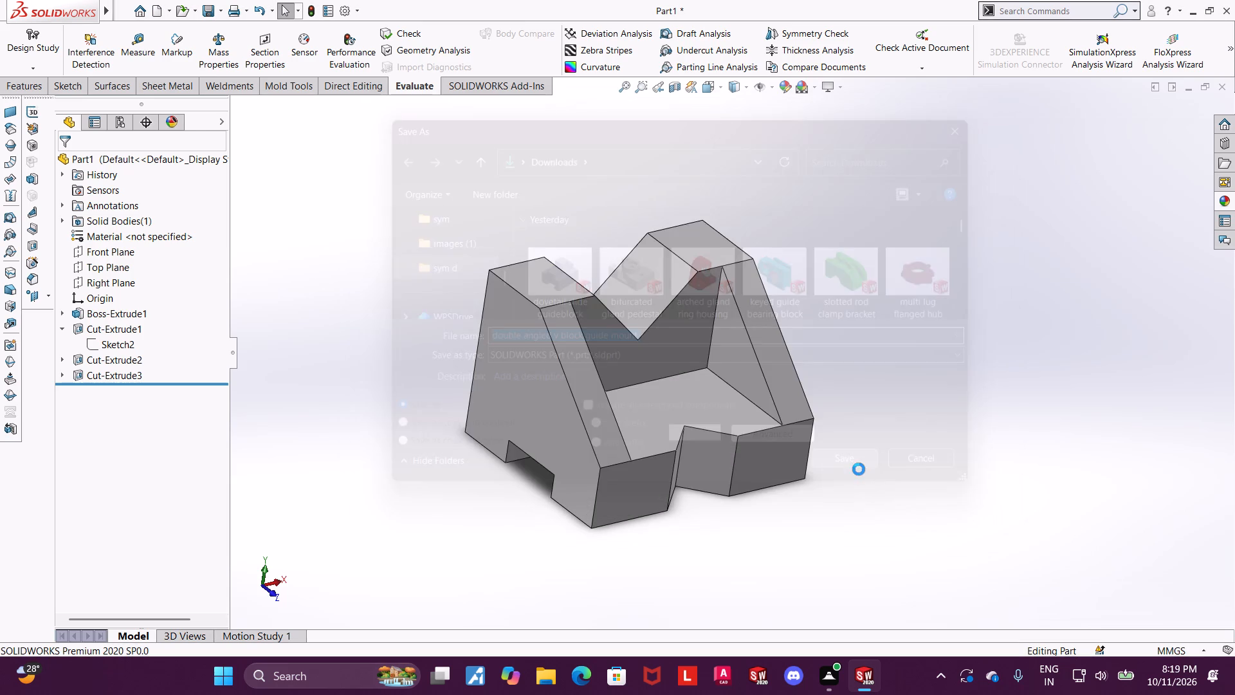
# Export the part in isometric orientation to Downloads as an Adobe PDF, keeping the name "double angled v block guide mount".
pyautogui.click(704, 91)
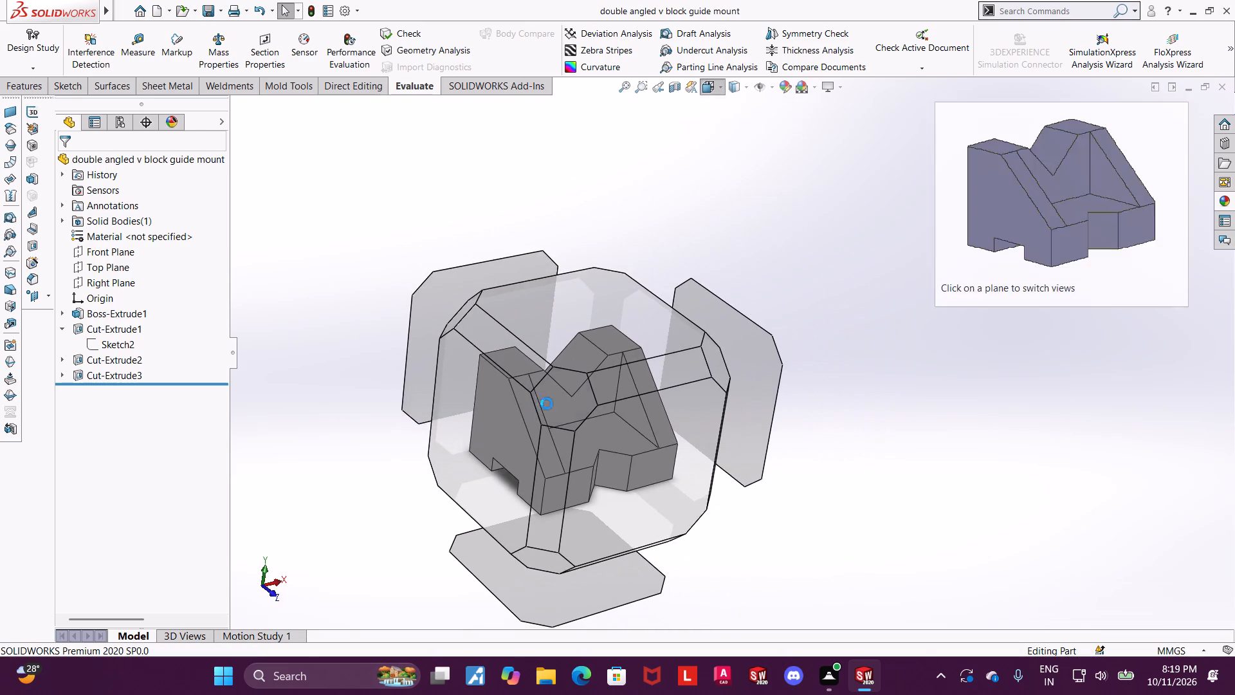
pyautogui.click(547, 403)
pyautogui.scroll(-1, 841, 375)
pyautogui.middleClick(1039, 270)
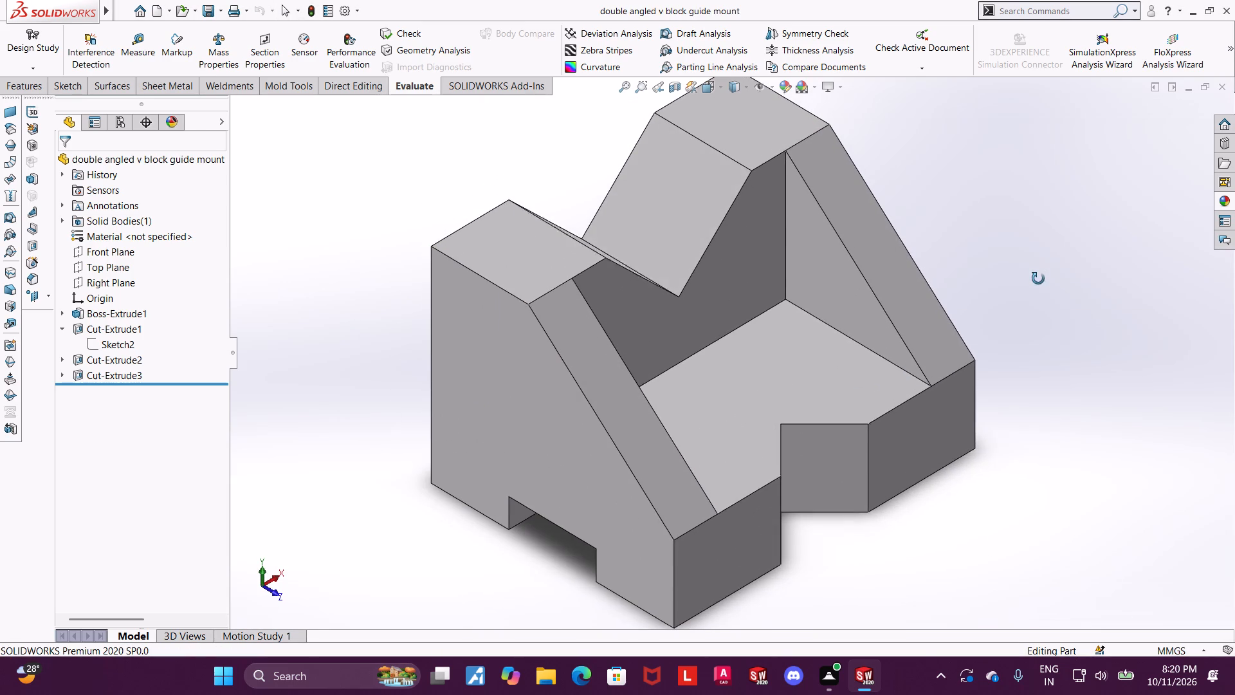
pyautogui.scroll(2, 1014, 237)
pyautogui.scroll(-1, 810, 240)
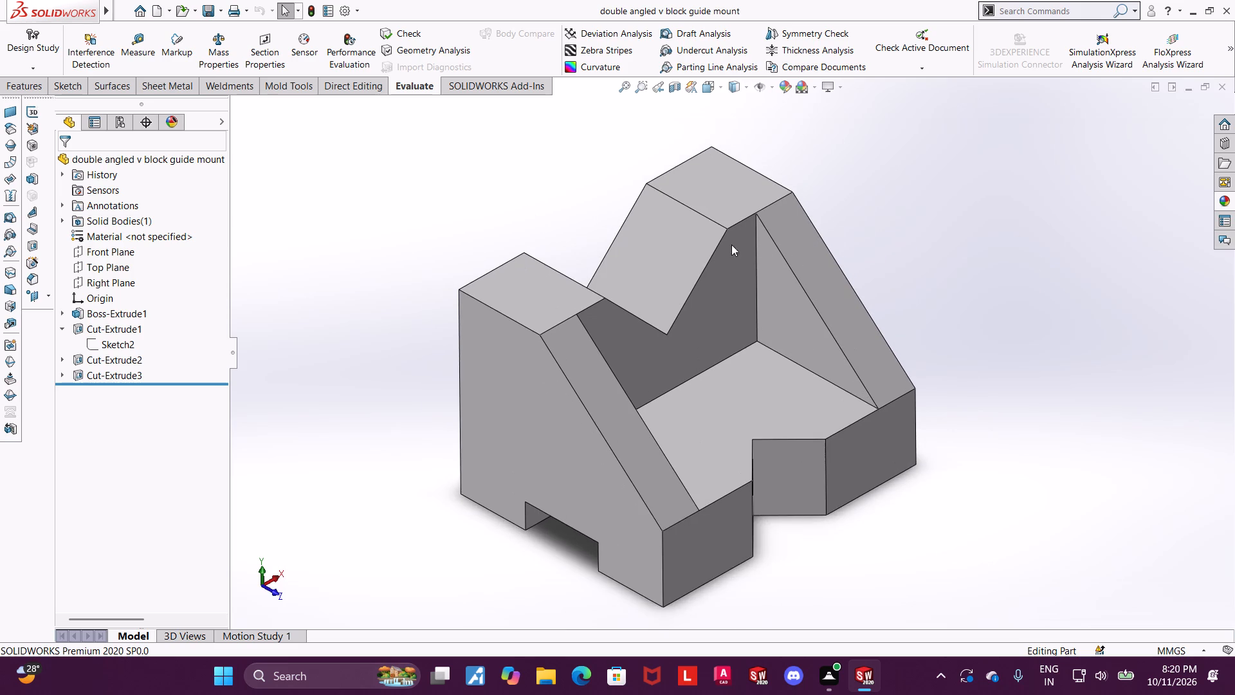
pyautogui.scroll(-1, 716, 250)
pyautogui.scroll(1, 696, 336)
pyautogui.scroll(-1, 698, 425)
pyautogui.scroll(2, 695, 492)
pyautogui.scroll(-1, 690, 473)
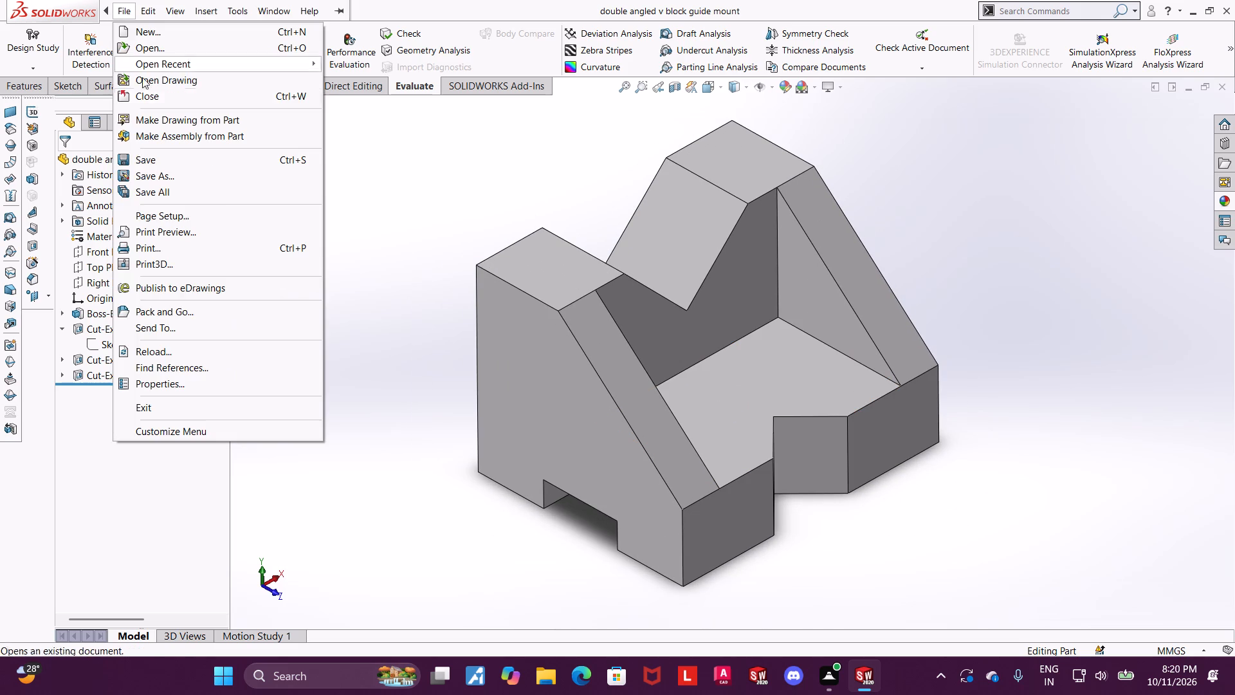
pyautogui.click(151, 180)
pyautogui.click(579, 358)
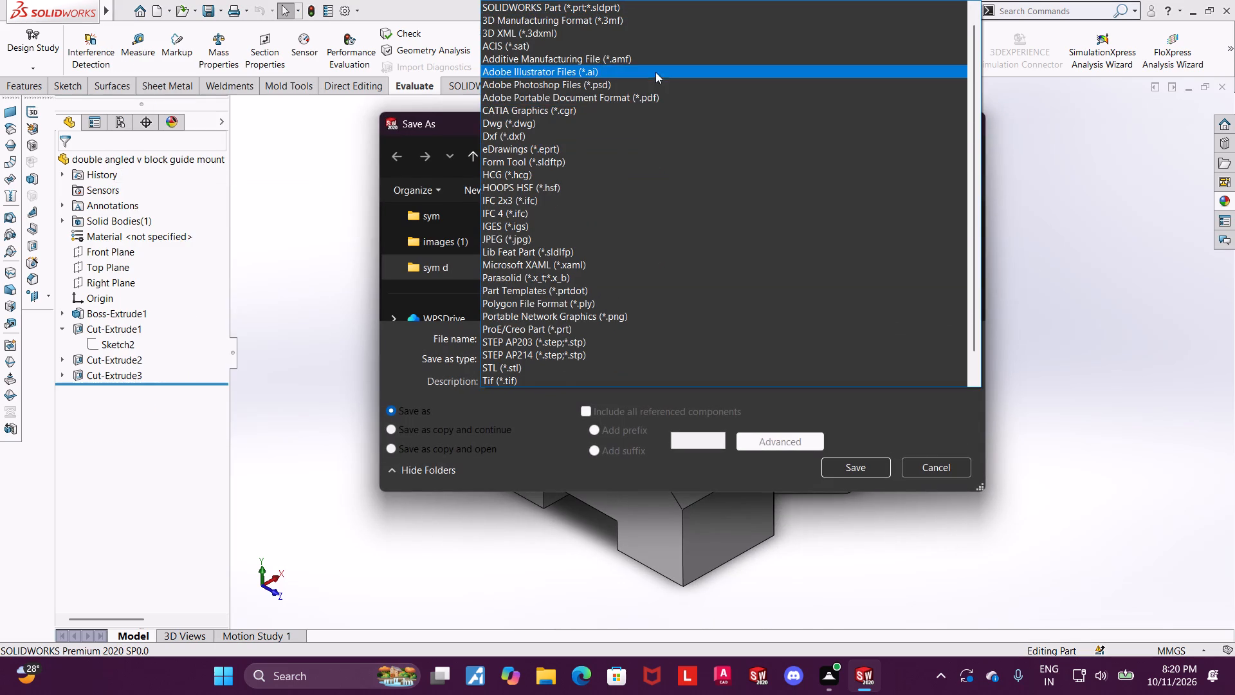
pyautogui.click(650, 98)
pyautogui.click(870, 499)
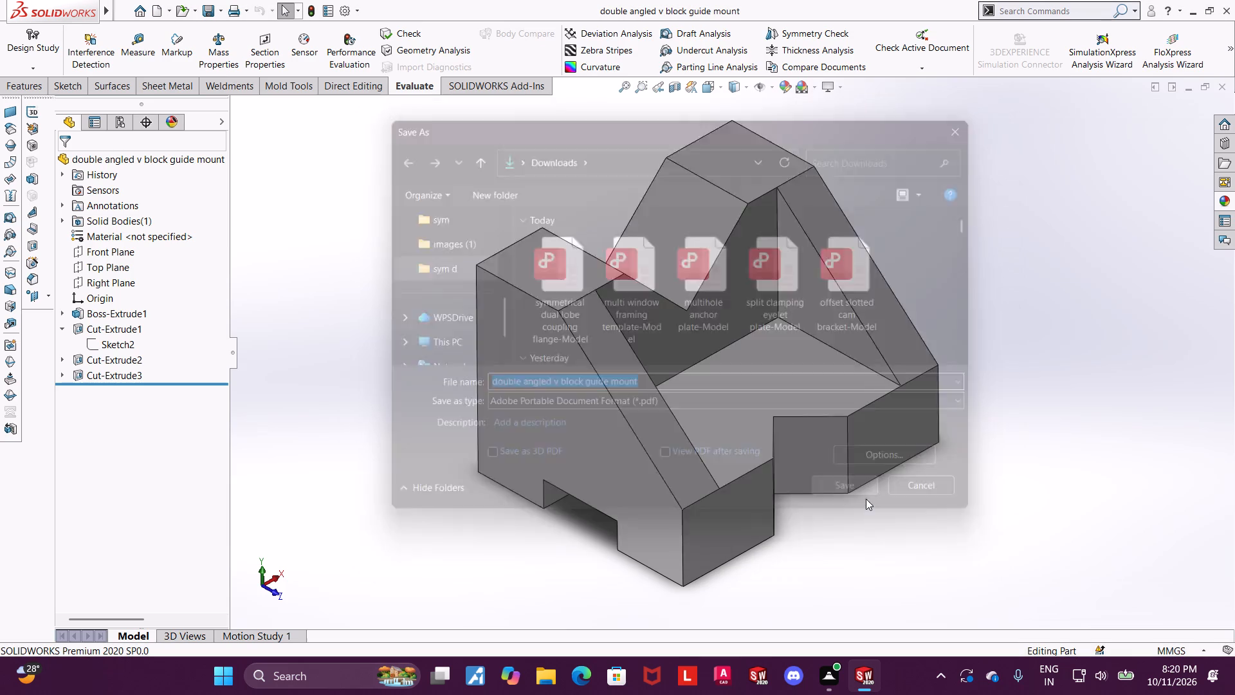